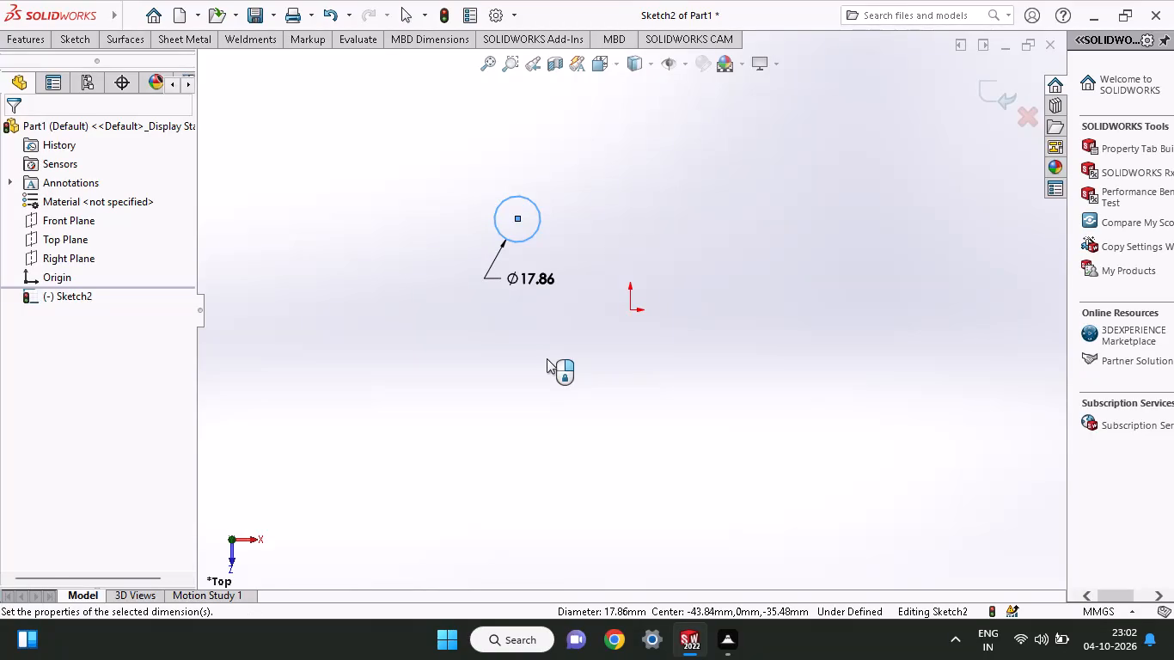
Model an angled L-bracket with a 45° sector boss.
Set the circle's diameter to 20 mm.
{"action": "double_click", "coordinate": [525, 278]}
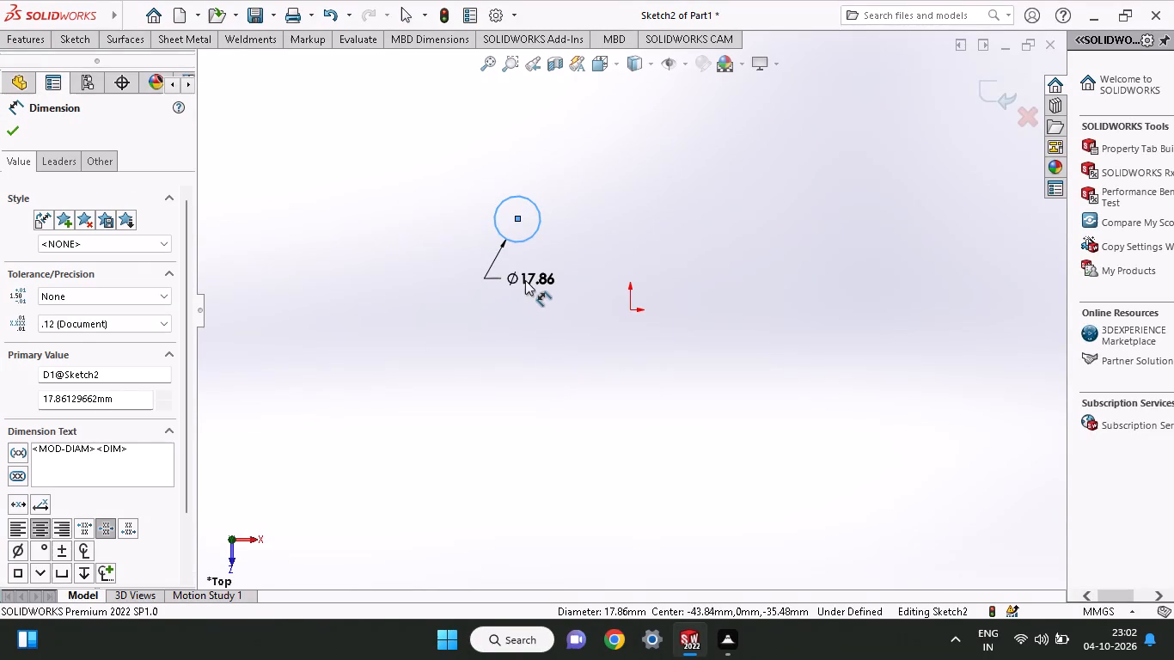
{"action": "key", "text": "Down"}
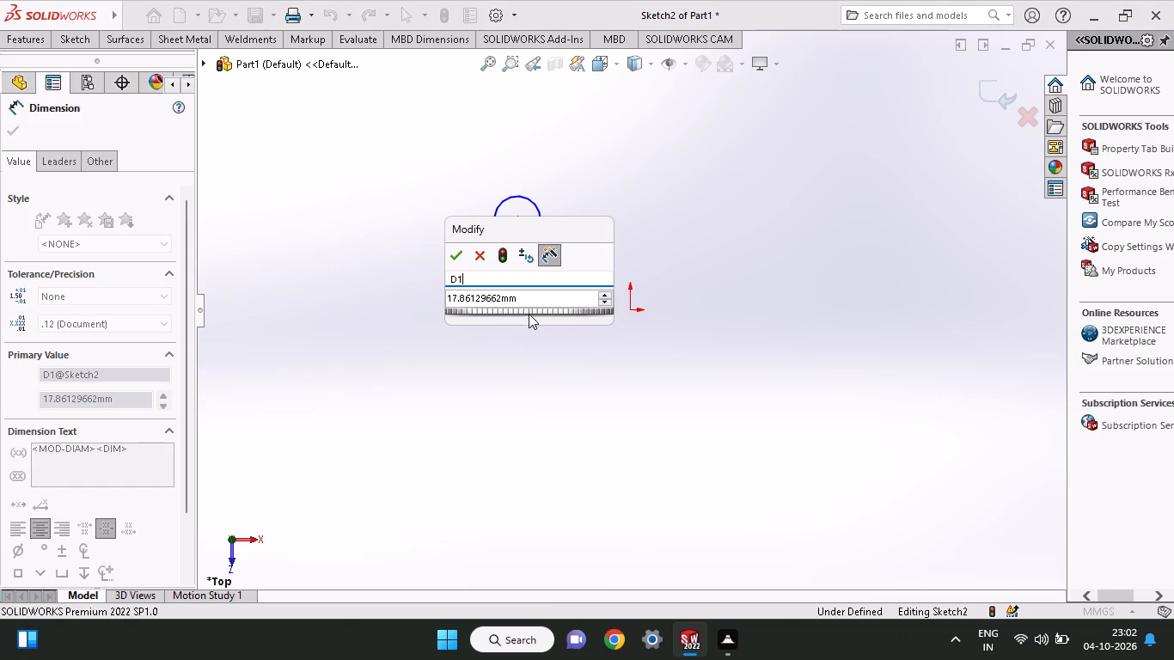
{"action": "left_click_drag", "start_coordinate": [523, 298], "coordinate": [419, 312]}
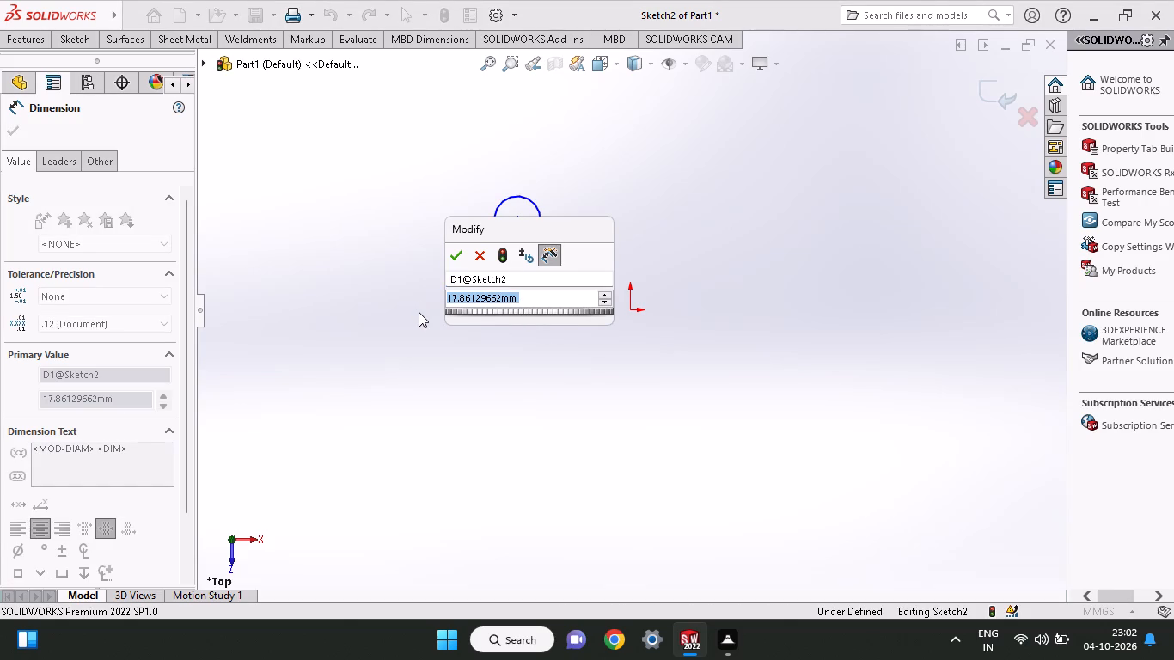
{"action": "key", "text": "Down"}
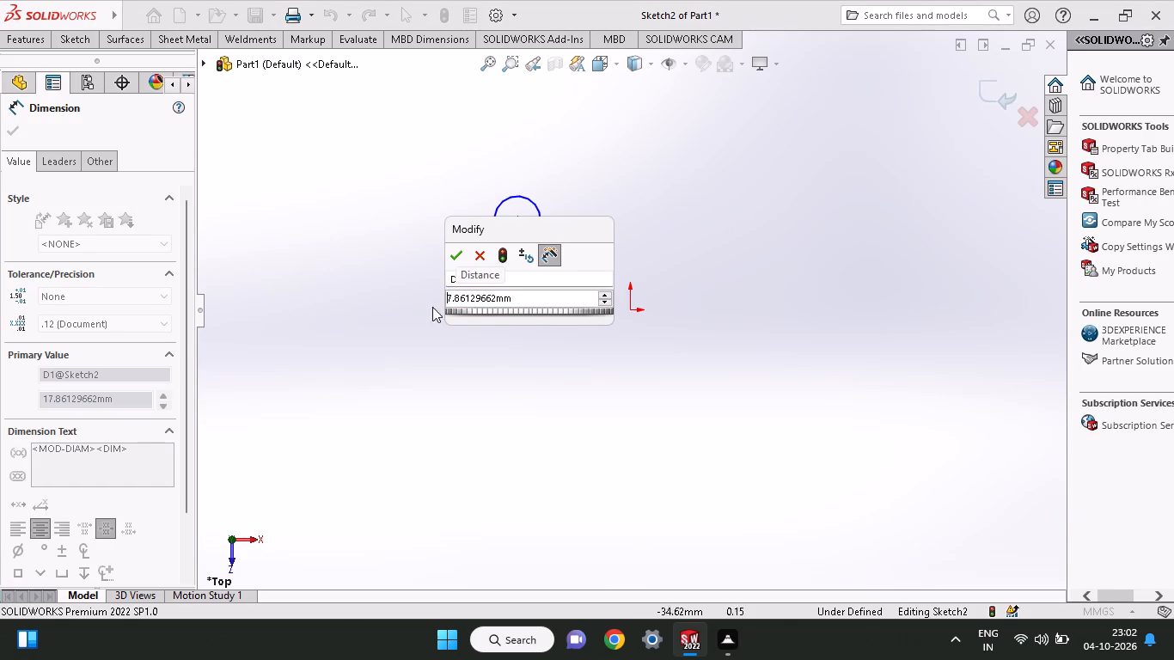
{"action": "left_click_drag", "start_coordinate": [531, 302], "coordinate": [383, 314]}
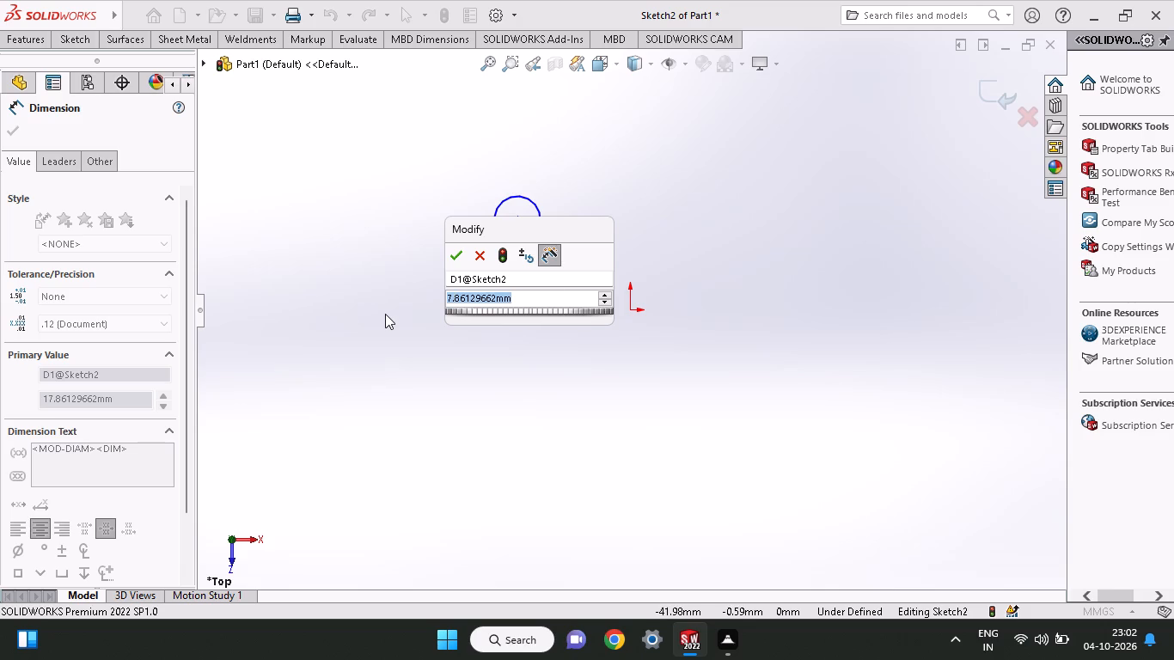
{"action": "key", "text": "Down"}
{"action": "key", "text": "Insert"}
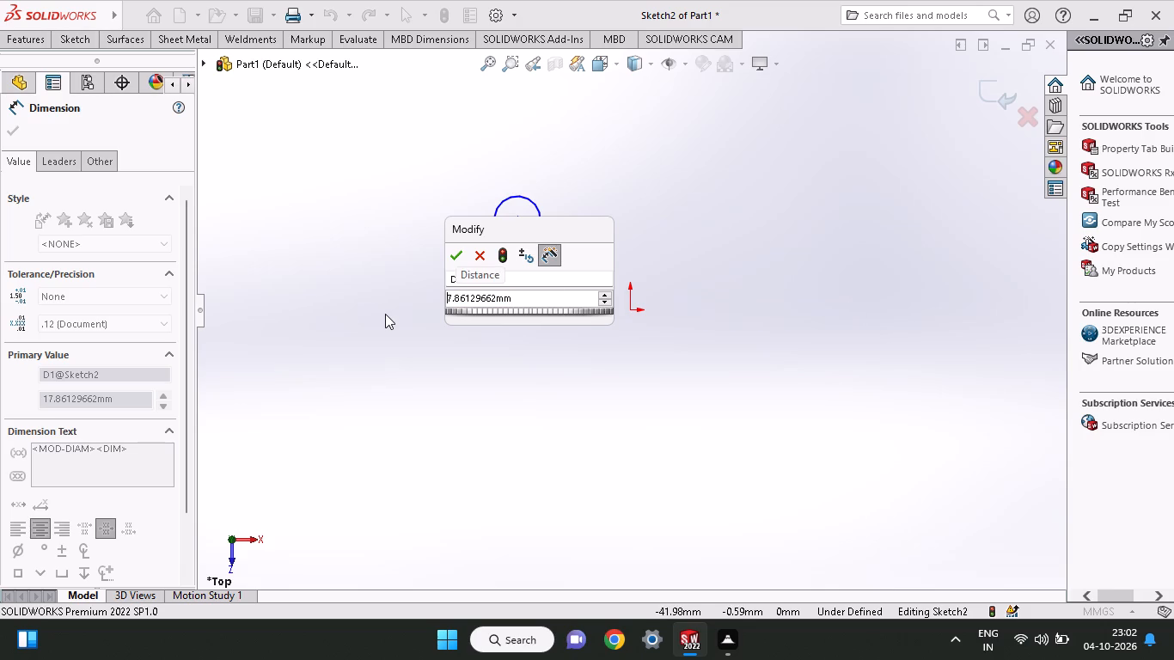
{"action": "left_click_drag", "start_coordinate": [530, 298], "coordinate": [355, 314]}
{"action": "type", "text": "20"}
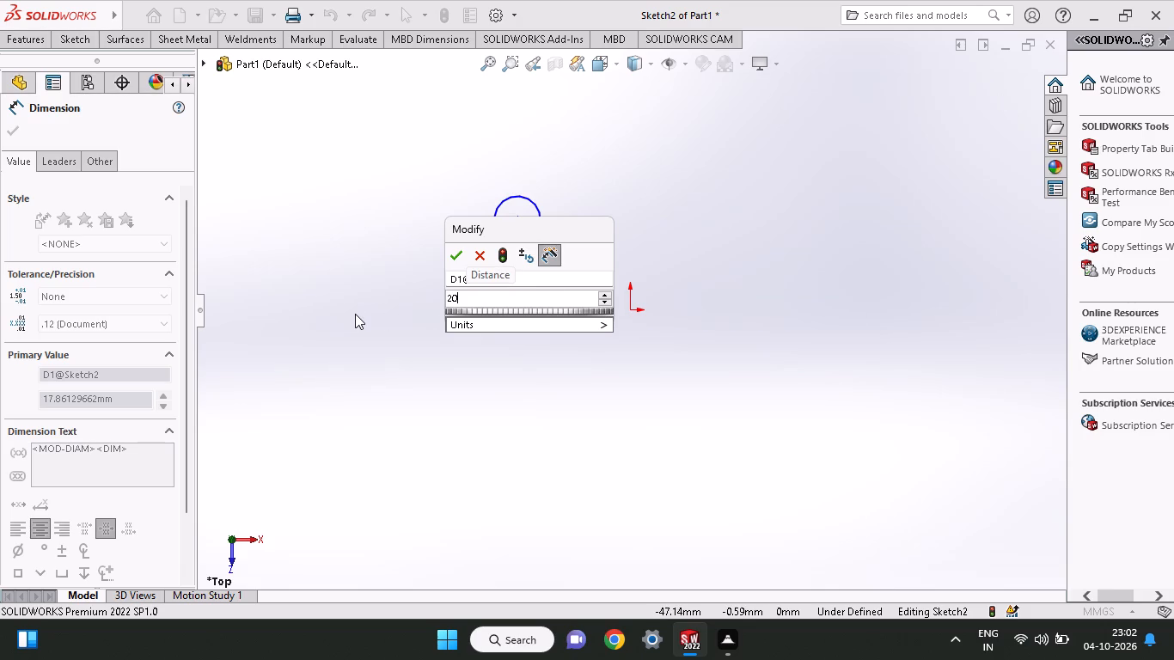
{"action": "left_click", "coordinate": [455, 255]}
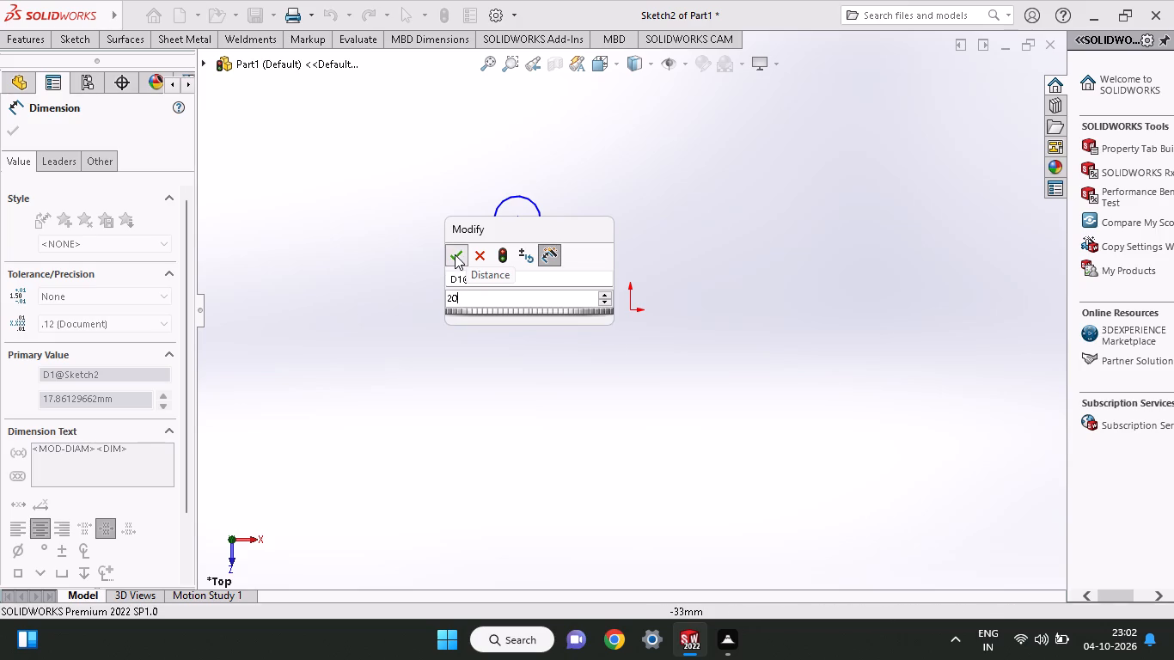
Sketch a larger circle of about 17.4 mm radius, concentric with the 20 mm circle.
{"action": "left_click", "coordinate": [64, 36]}
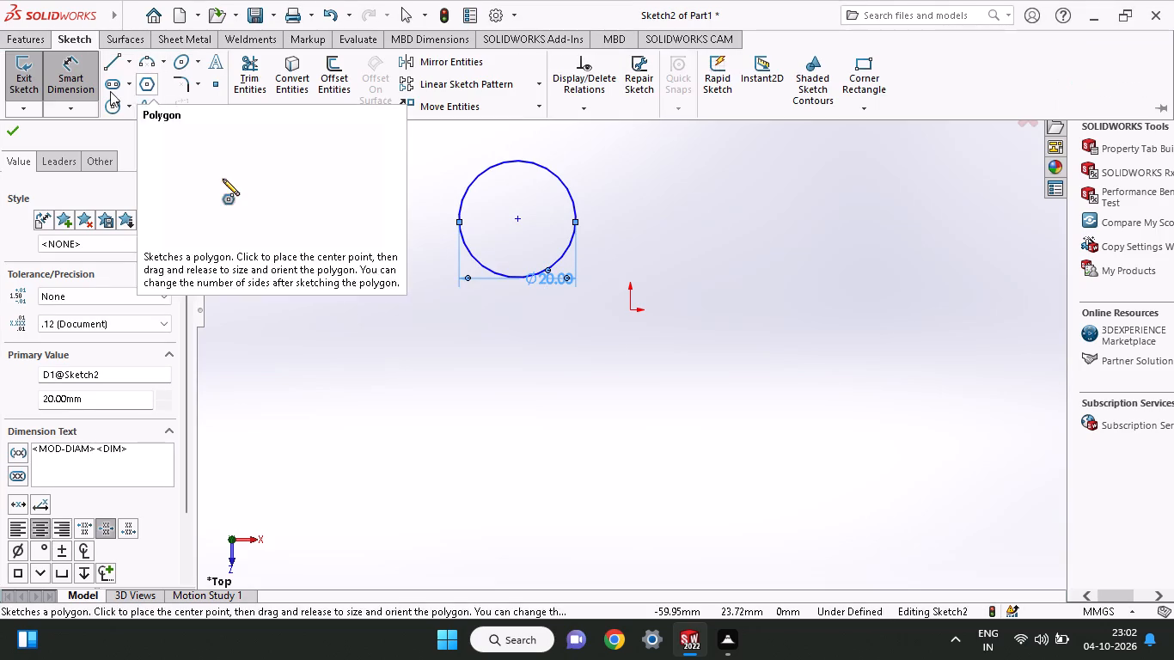
{"action": "left_click", "coordinate": [114, 102]}
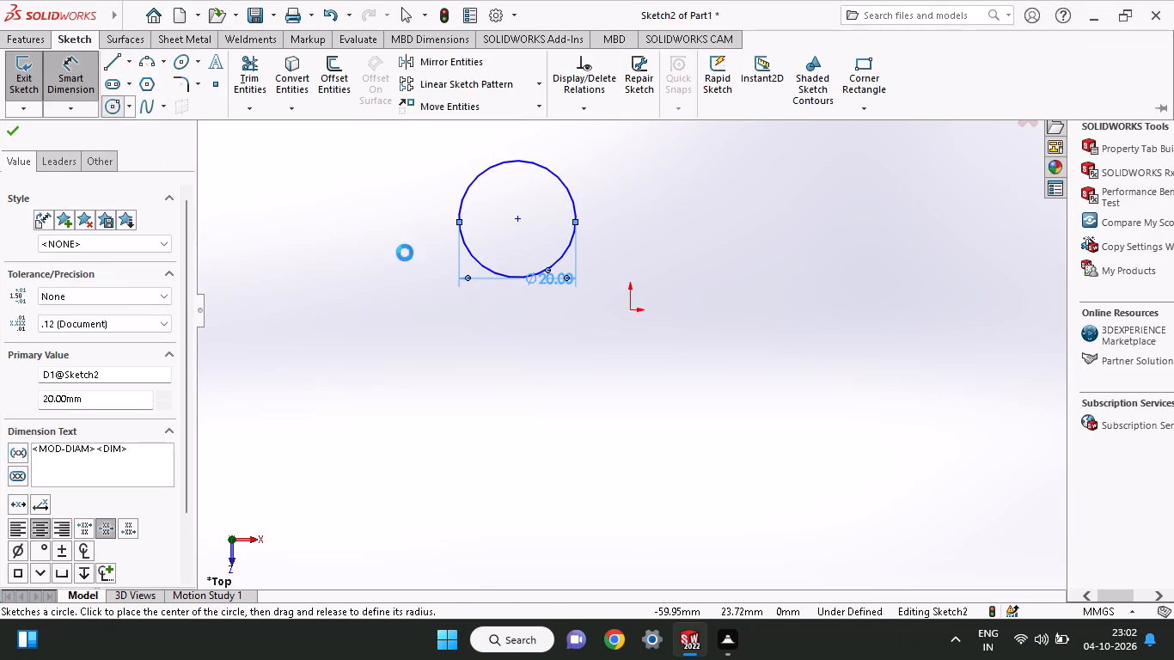
{"action": "left_click", "coordinate": [515, 217]}
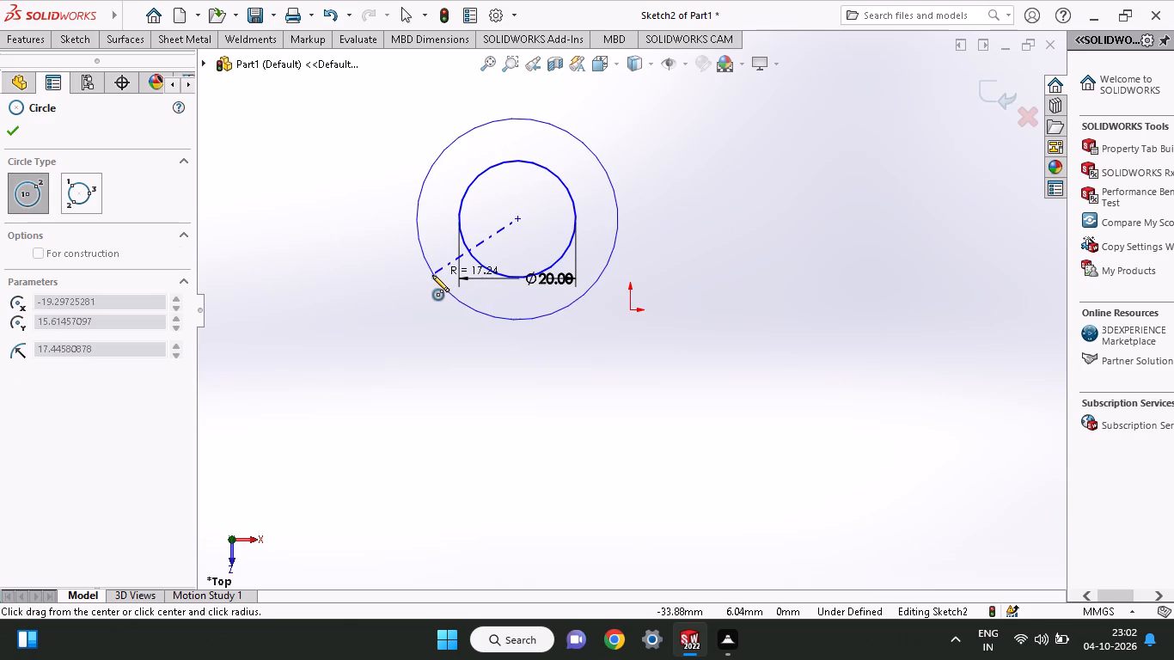
{"action": "left_click", "coordinate": [432, 275]}
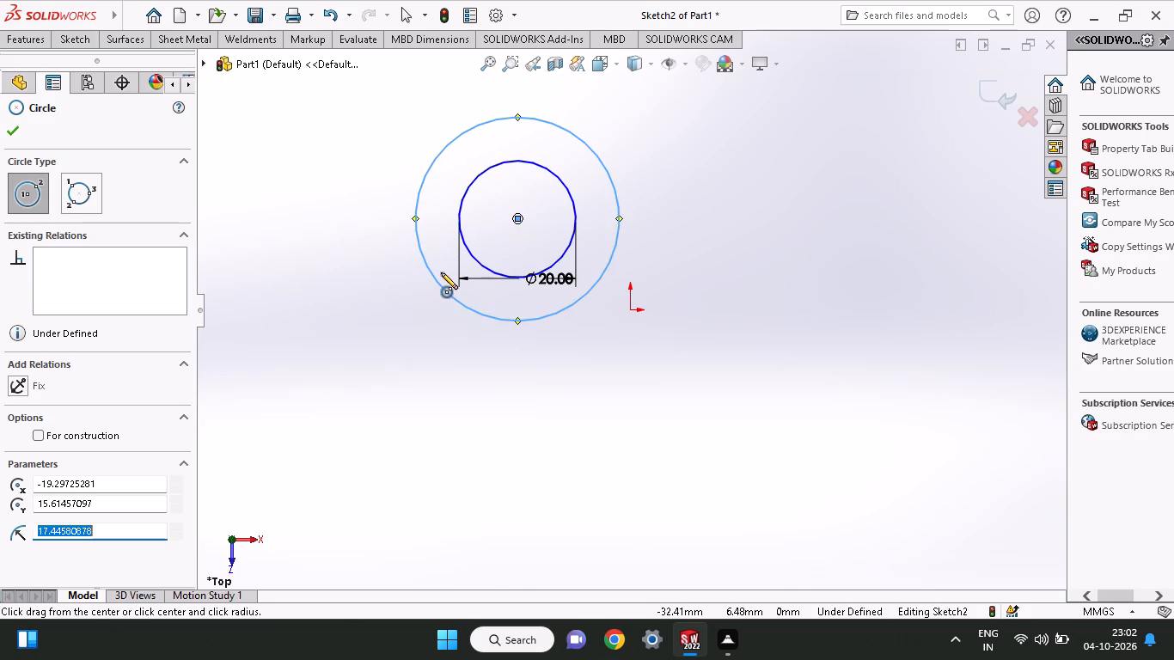
Dimension the outer circle's diameter at 25 mm.
{"action": "left_click", "coordinate": [71, 35]}
{"action": "left_click", "coordinate": [78, 81]}
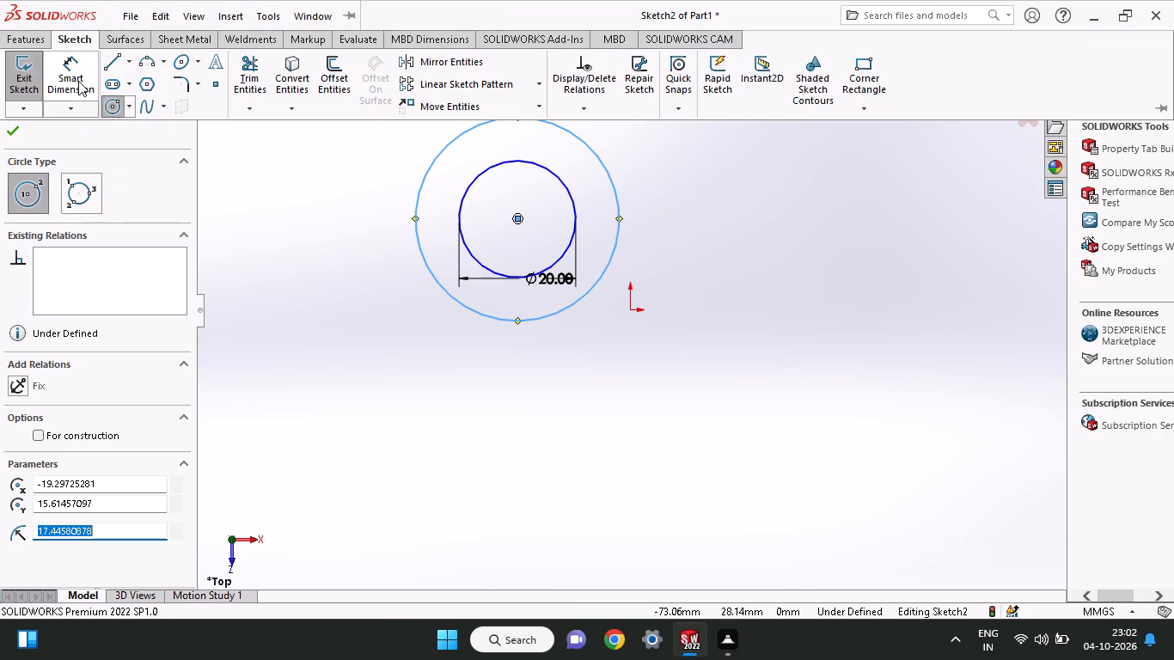
{"action": "left_click", "coordinate": [523, 323]}
{"action": "left_click", "coordinate": [358, 321]}
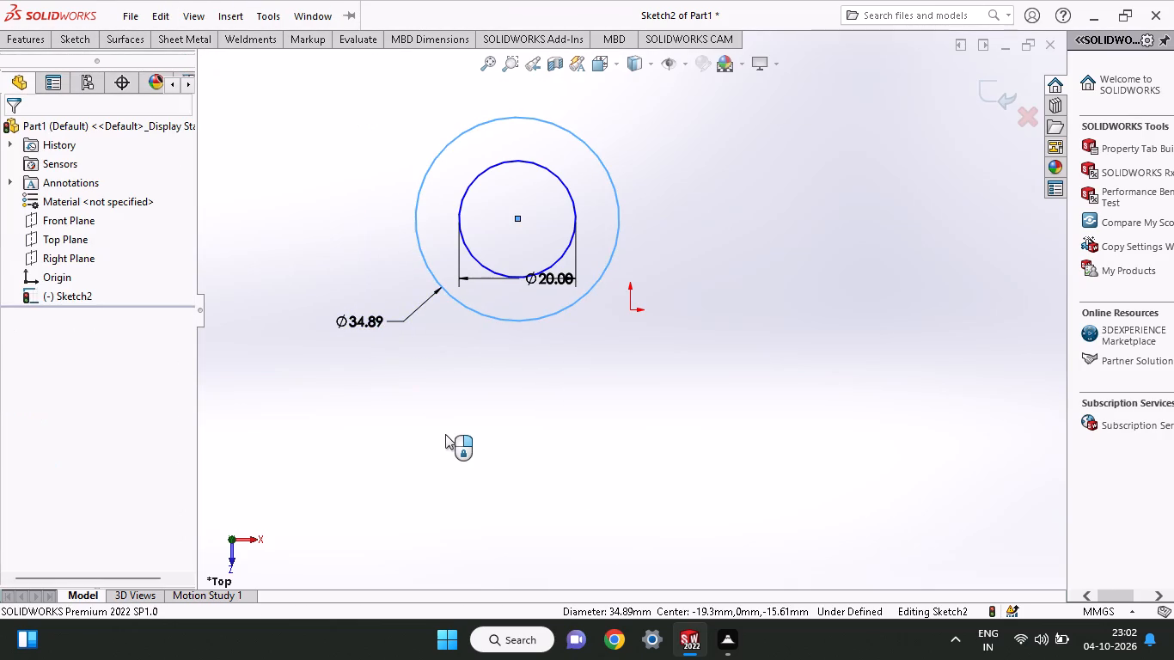
{"action": "type", "text": "25"}
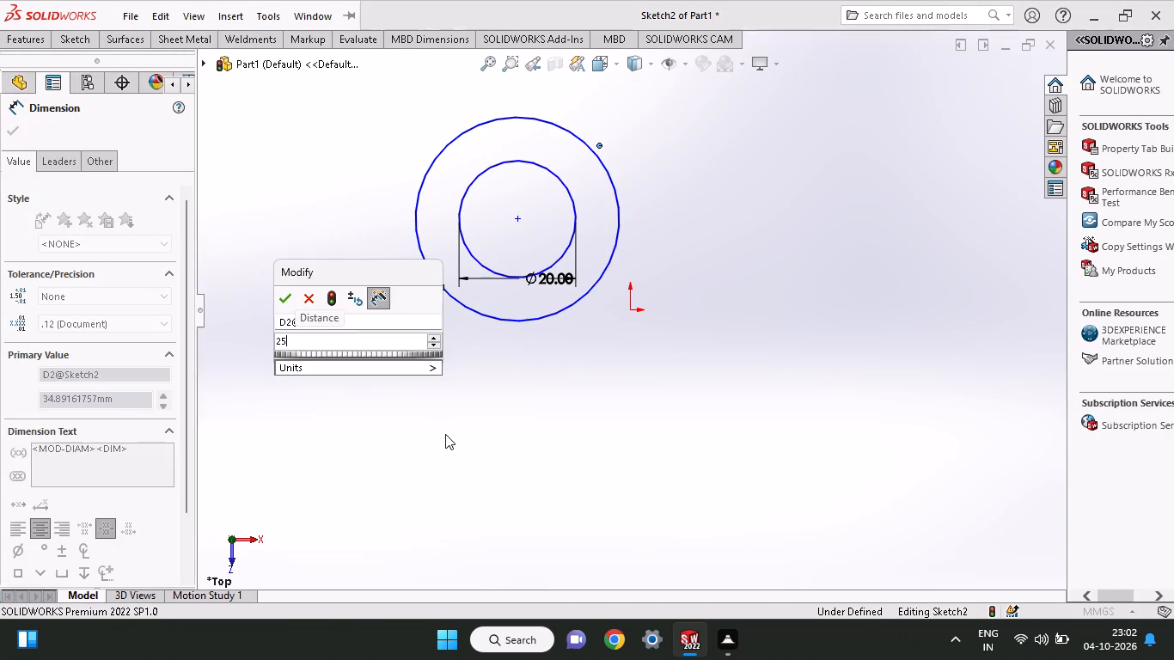
{"action": "key", "text": "Return"}
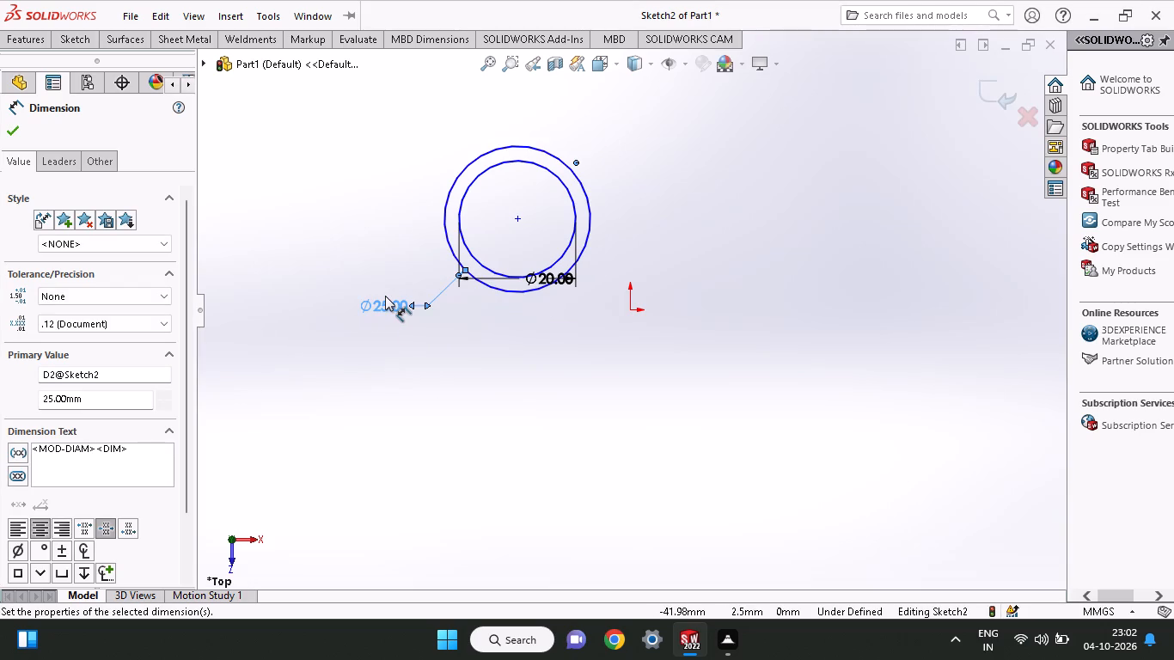
Change the outer circle's diameter to 50 mm and finish dimensioning.
{"action": "double_click", "coordinate": [385, 303]}
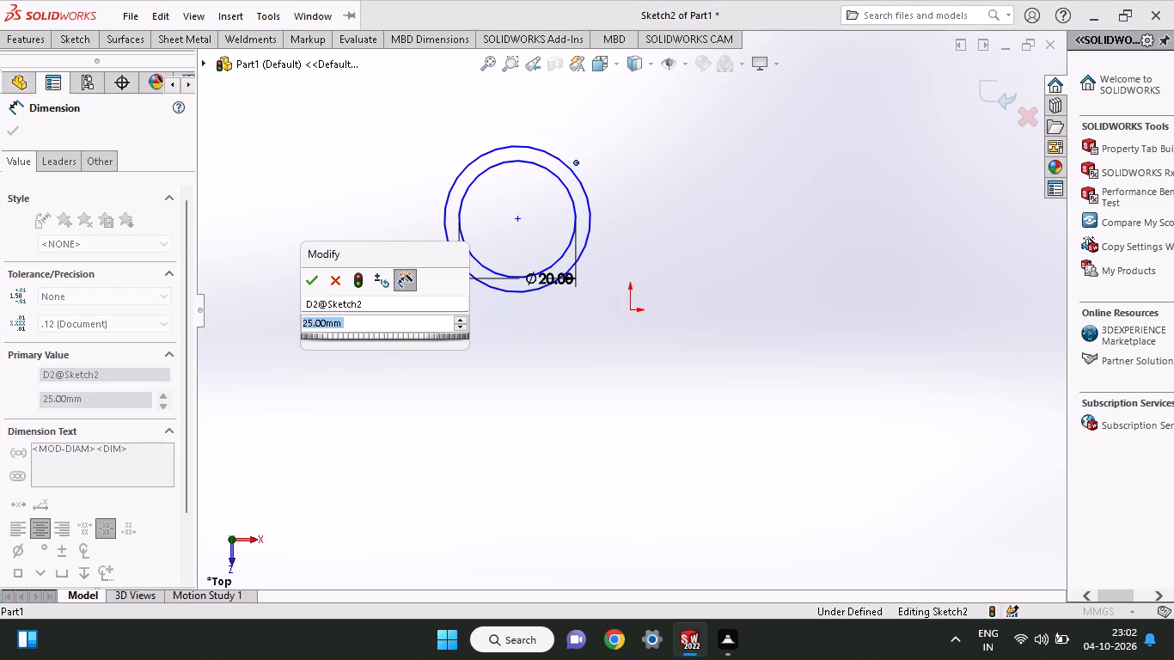
{"action": "type", "text": "50"}
{"action": "key", "text": "Return"}
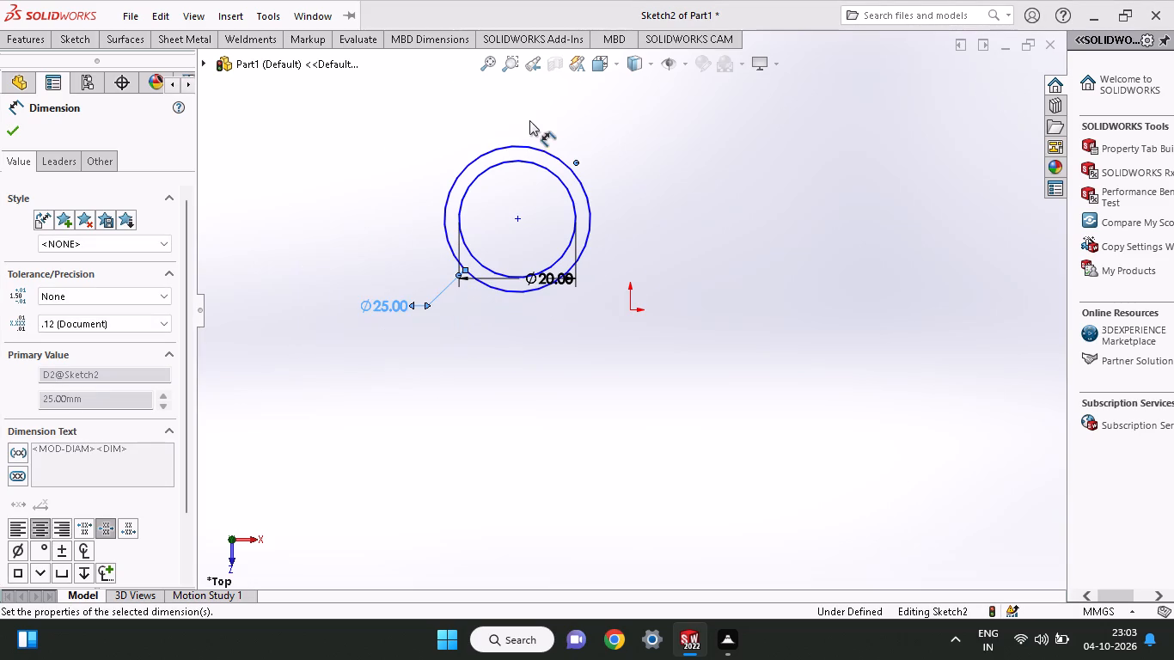
{"action": "left_click", "coordinate": [11, 121]}
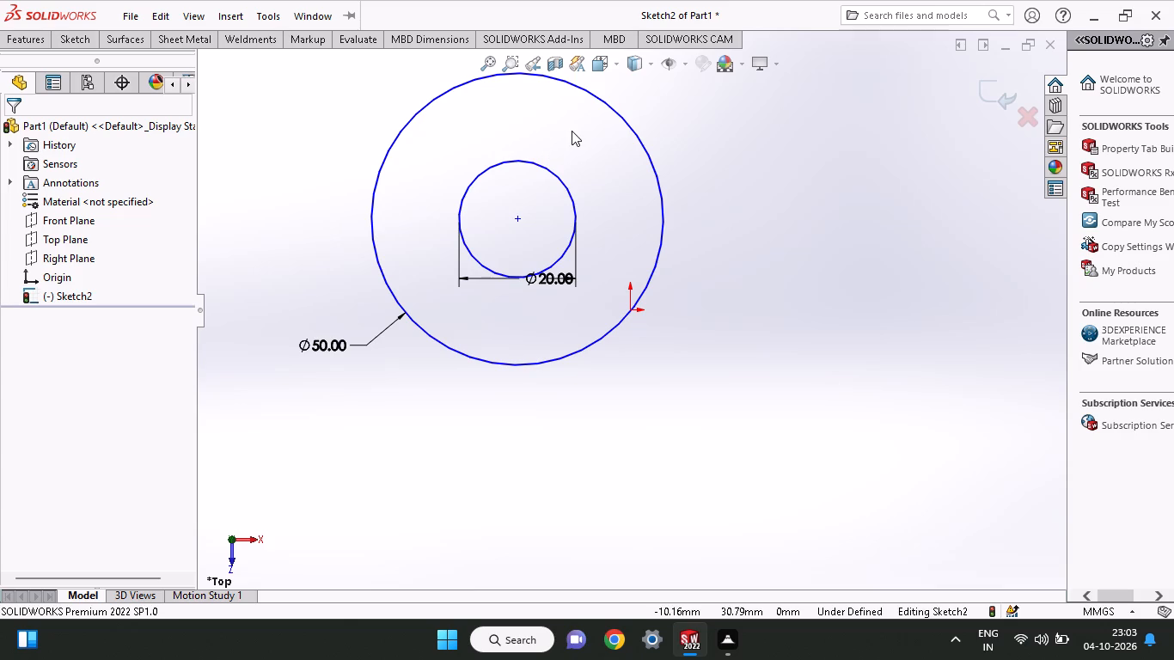
Sketch a horizontal line about 60 mm long from the concentric circles' centre, extending in the positive X direction.
{"action": "scroll", "coordinate": [572, 131], "scroll_direction": "down", "scroll_amount": 1, "text": "ctrl"}
{"action": "scroll", "coordinate": [572, 131], "scroll_direction": "up", "scroll_amount": 6, "text": "ctrl"}
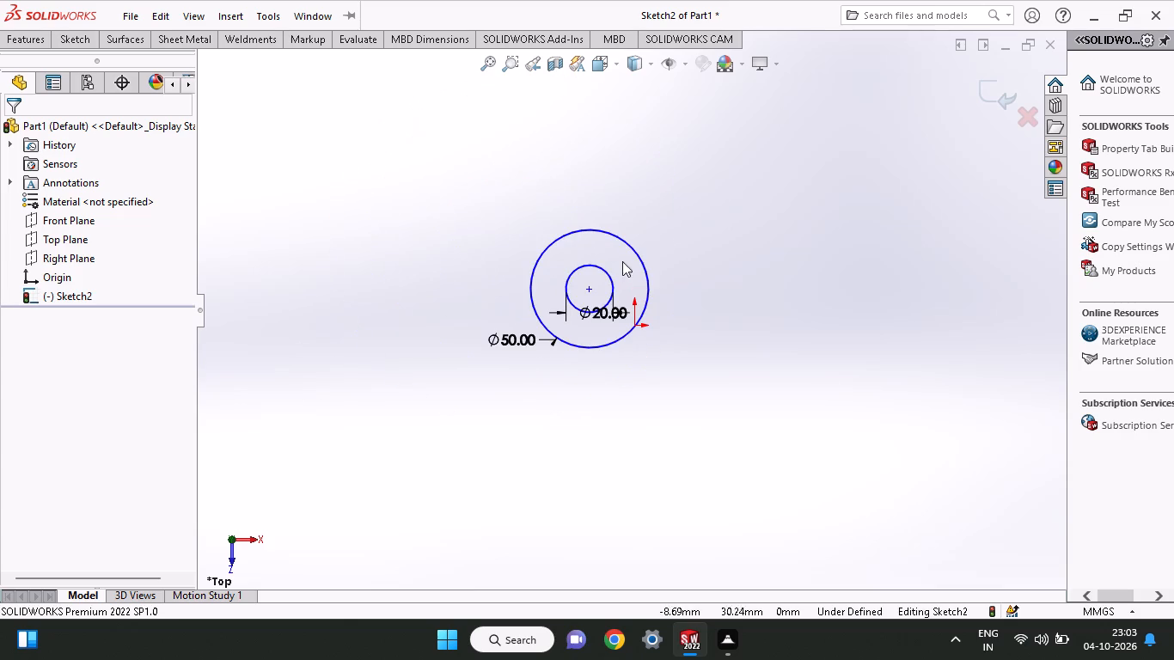
{"action": "left_click", "coordinate": [76, 35]}
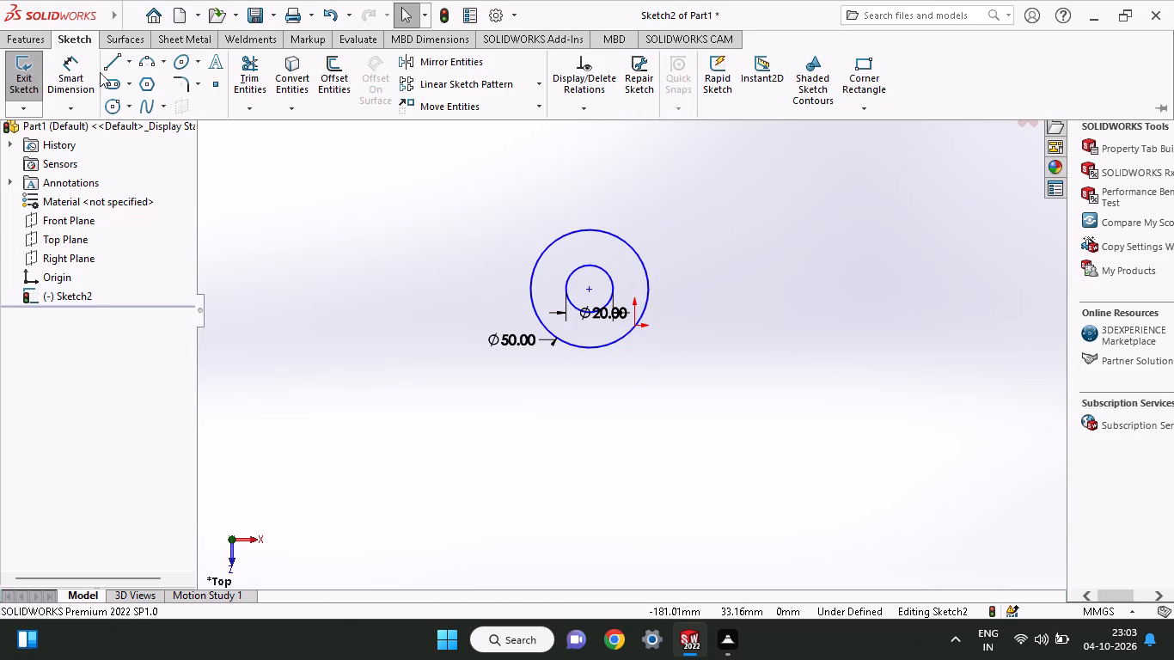
{"action": "left_click", "coordinate": [108, 72]}
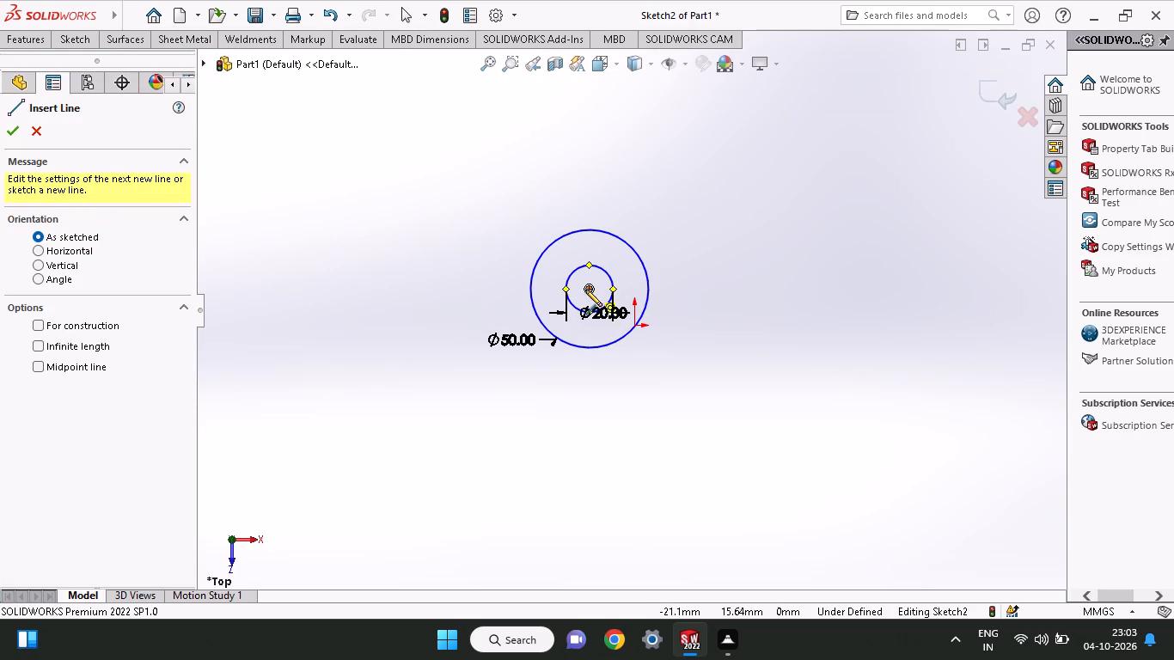
{"action": "left_click", "coordinate": [585, 290]}
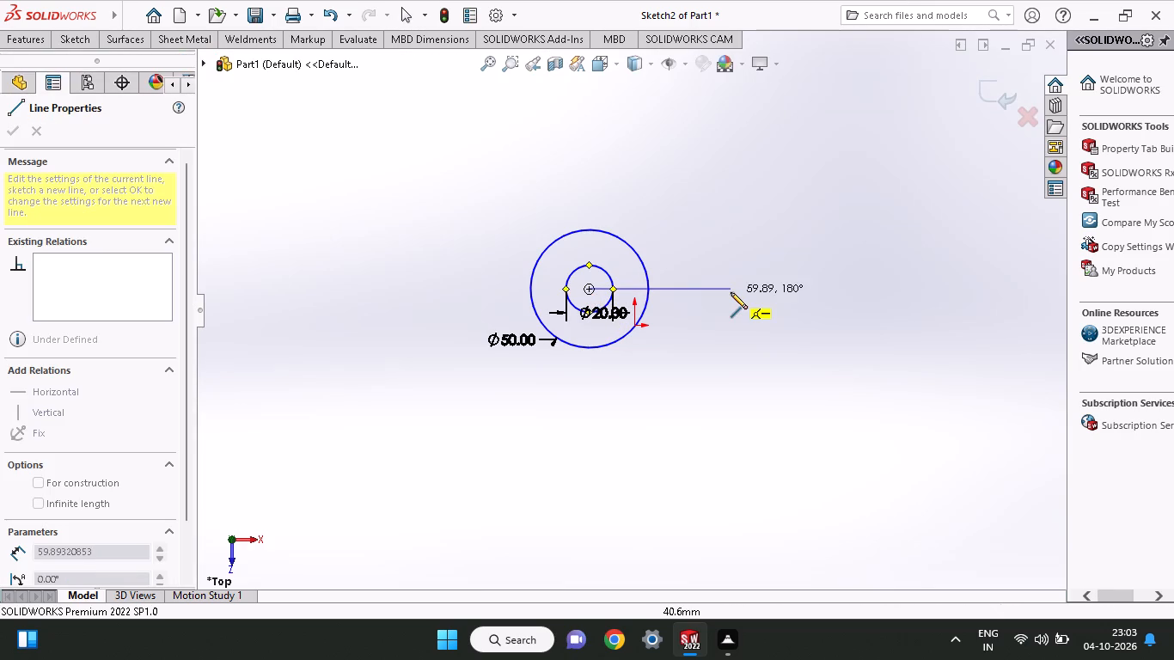
{"action": "left_click", "coordinate": [731, 292]}
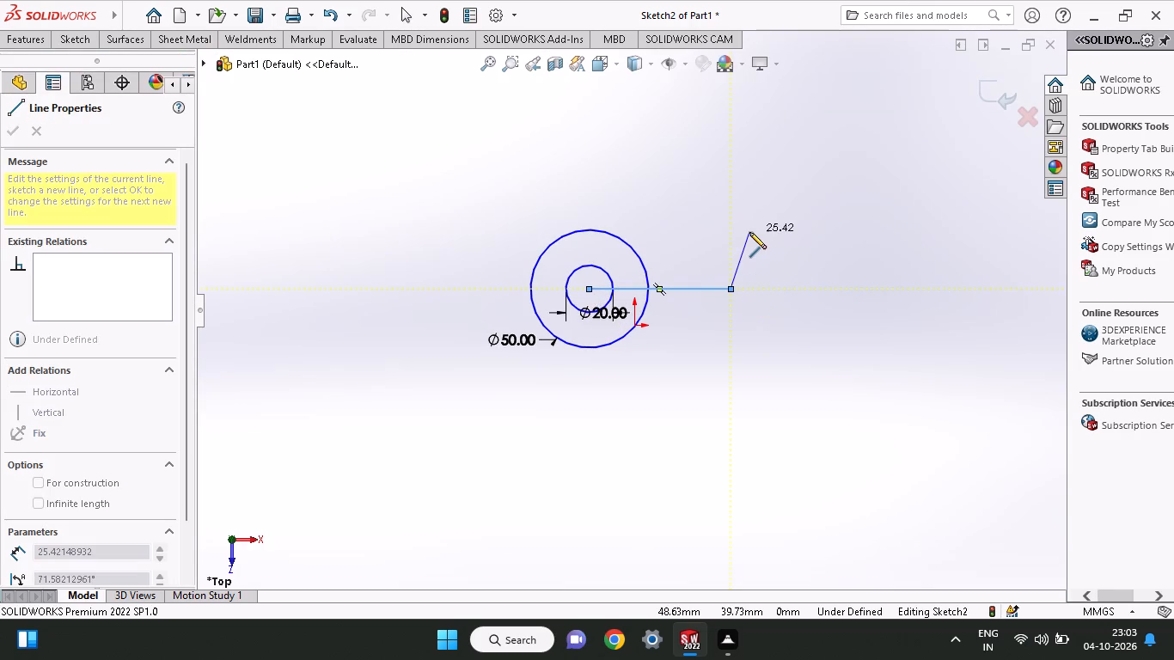
{"action": "right_click", "coordinate": [752, 210]}
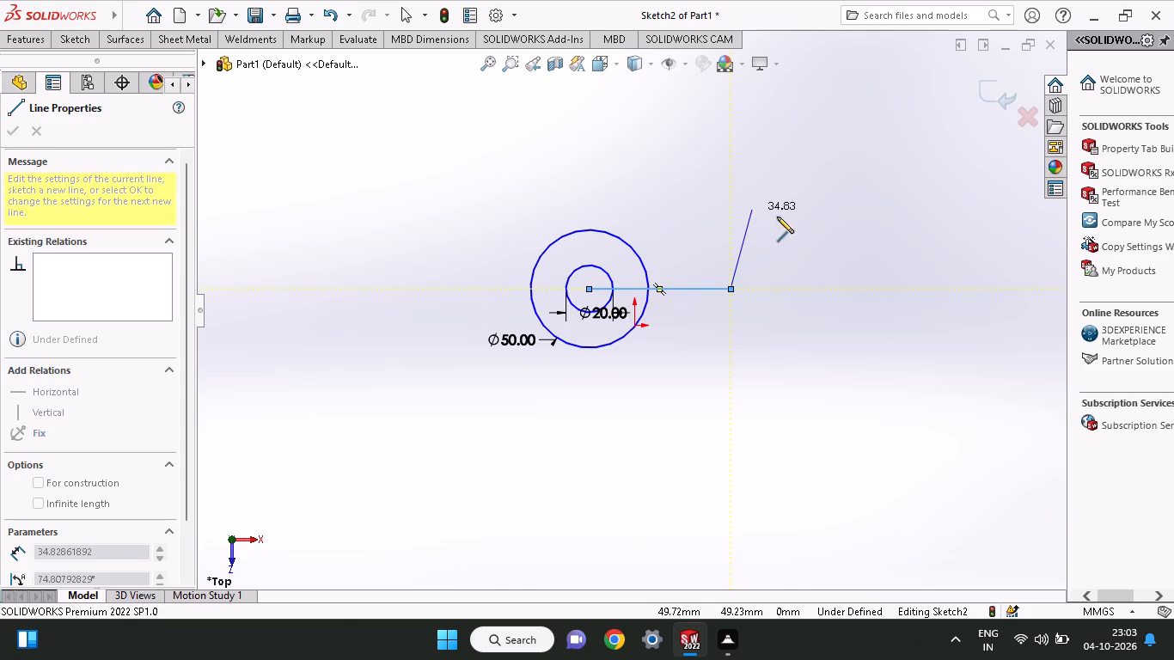
{"action": "left_click", "coordinate": [773, 225]}
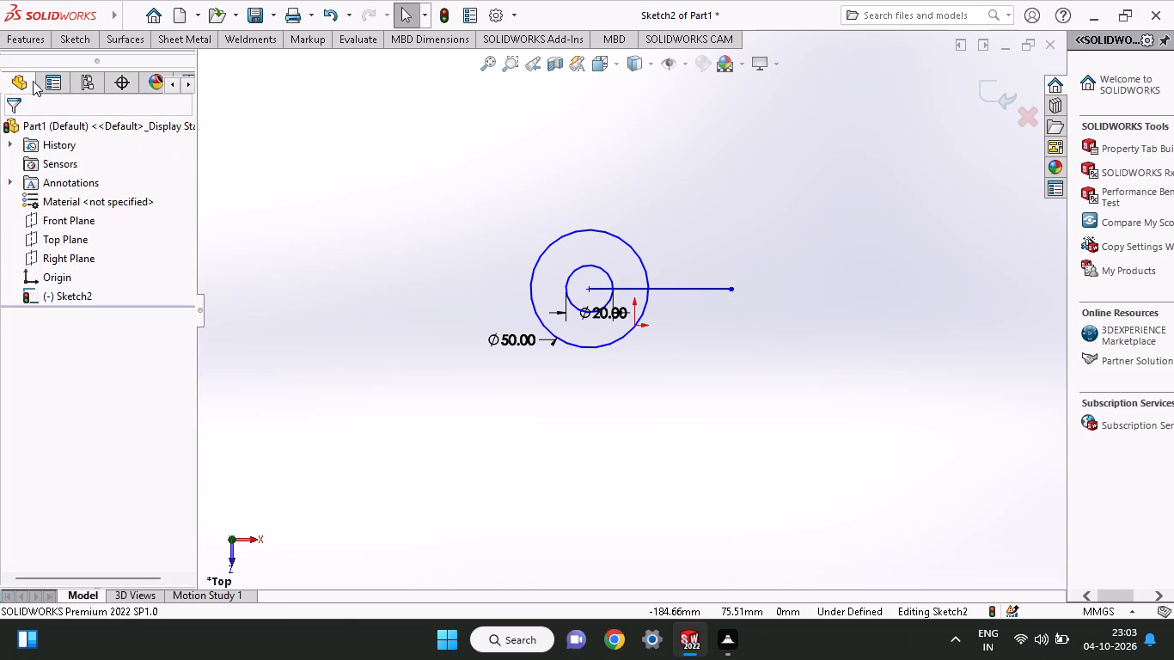
Dimension the horizontal line's length at 80 mm, placing the dimension below the circles.
{"action": "left_click", "coordinate": [76, 43]}
{"action": "left_click", "coordinate": [70, 63]}
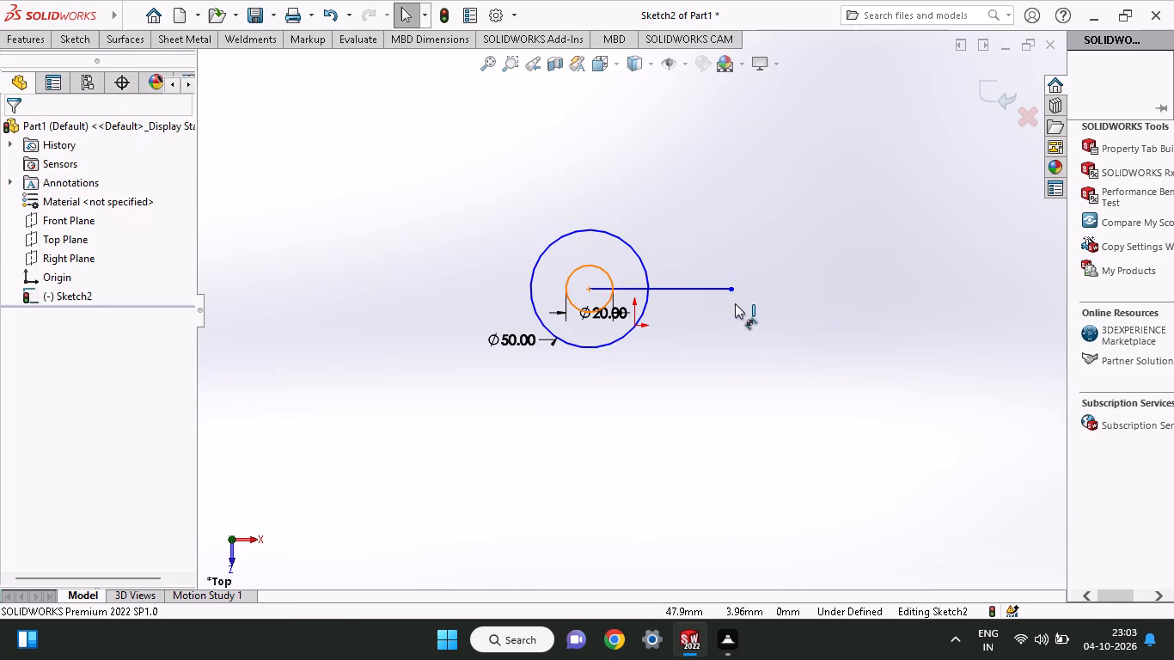
{"action": "left_click", "coordinate": [713, 290]}
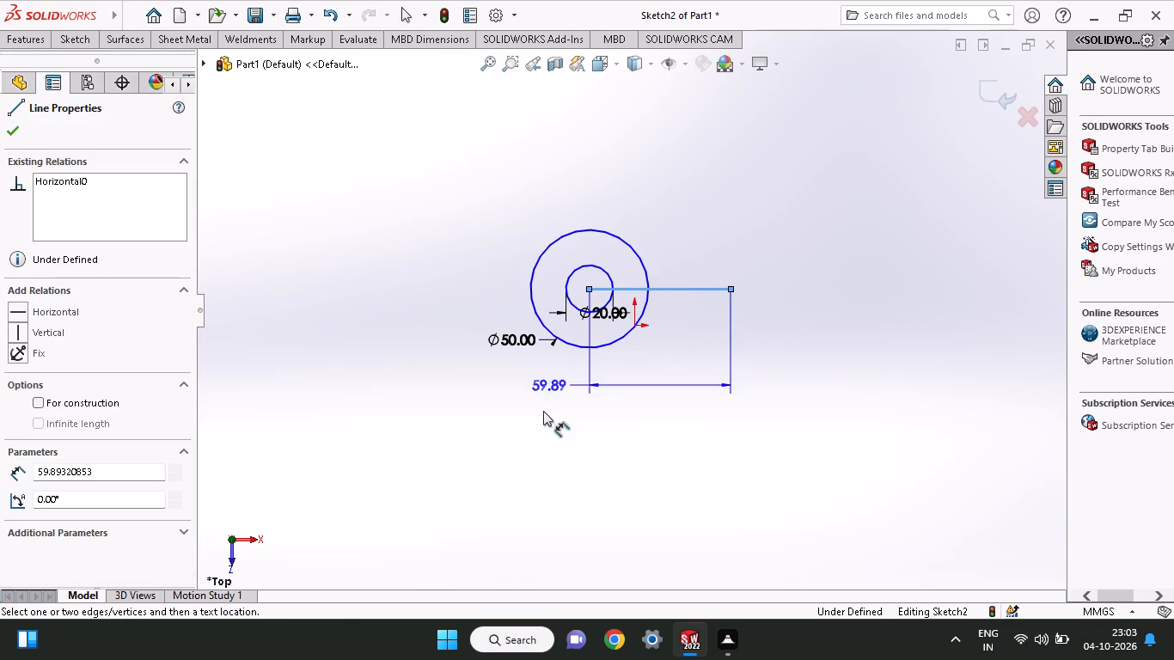
{"action": "left_click", "coordinate": [610, 503]}
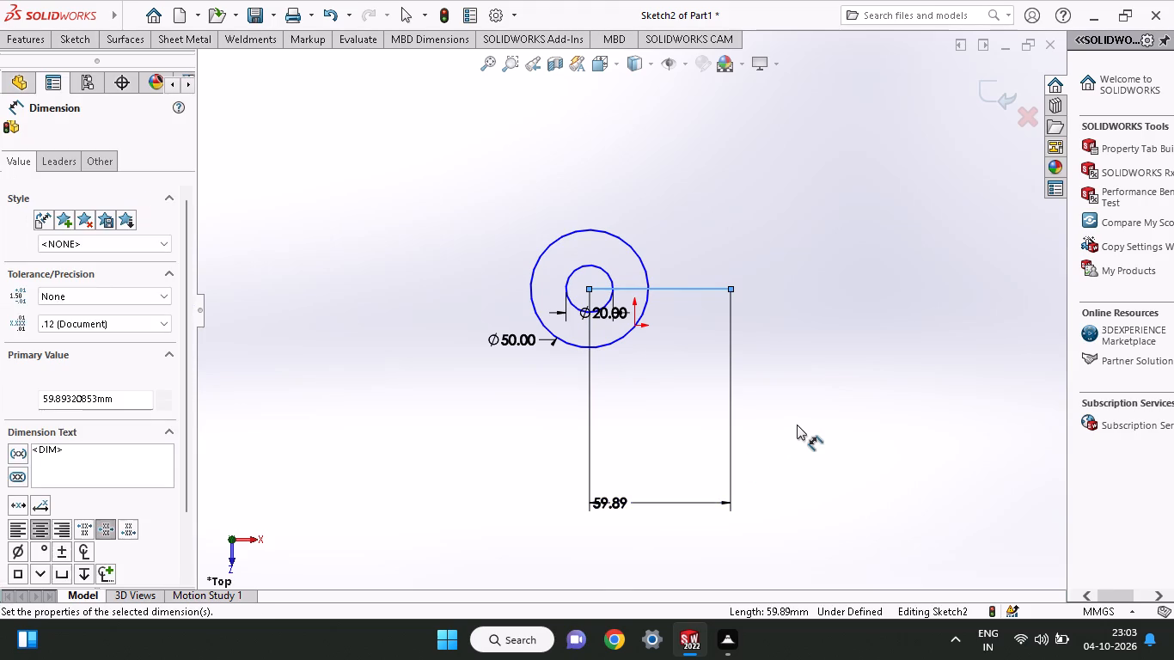
{"action": "type", "text": "80"}
{"action": "key", "text": "Return"}
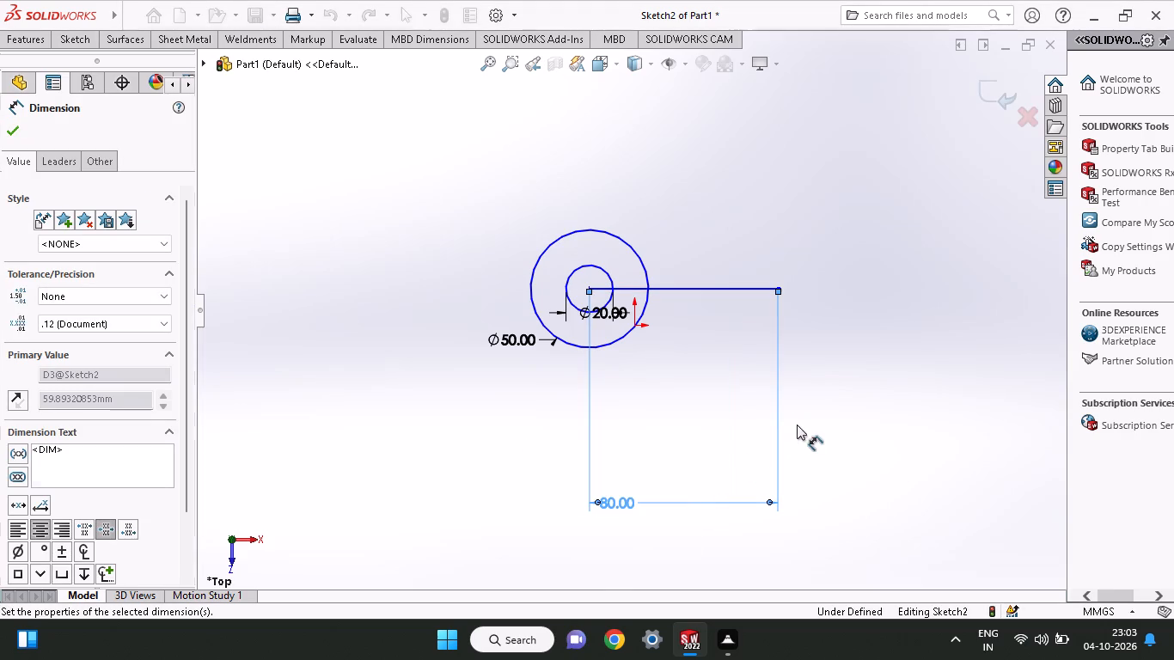
Sketch a circle of about 12.6 mm radius centred on the free end of the 80 mm line.
{"action": "left_click", "coordinate": [74, 48]}
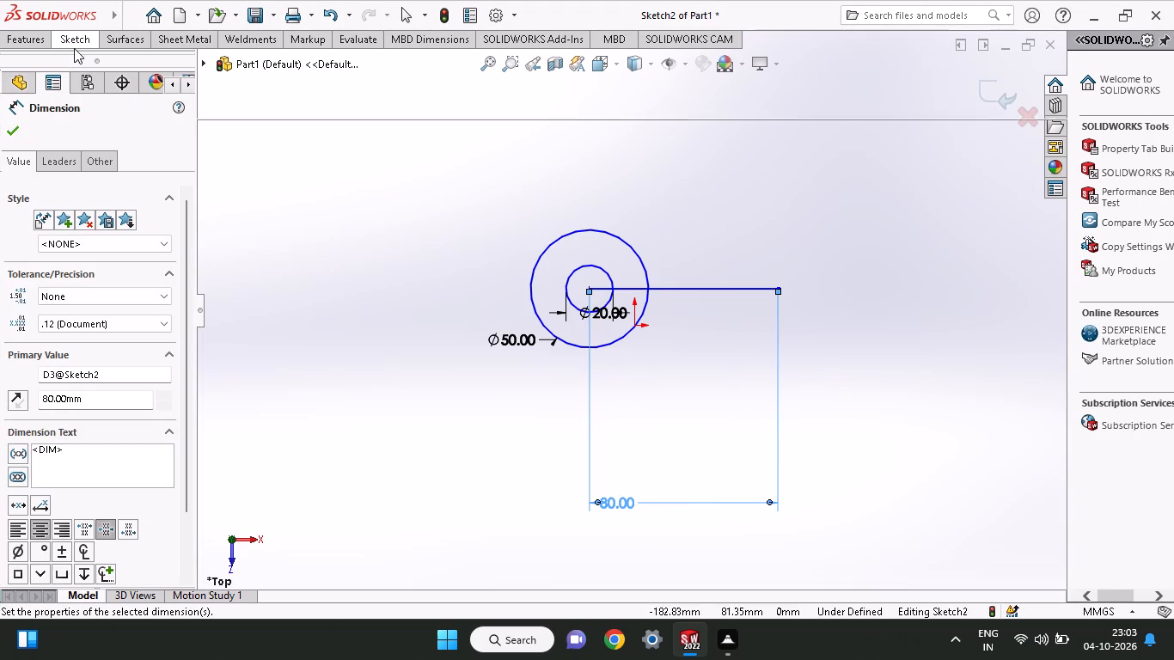
{"action": "left_click", "coordinate": [113, 107]}
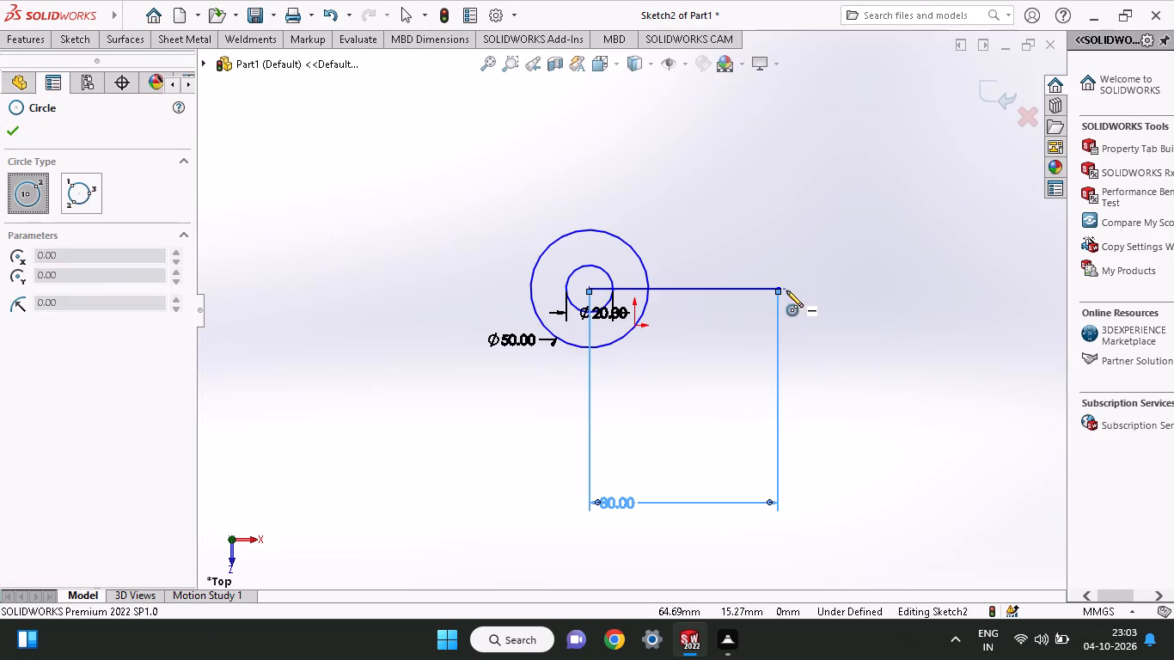
{"action": "left_click", "coordinate": [773, 286]}
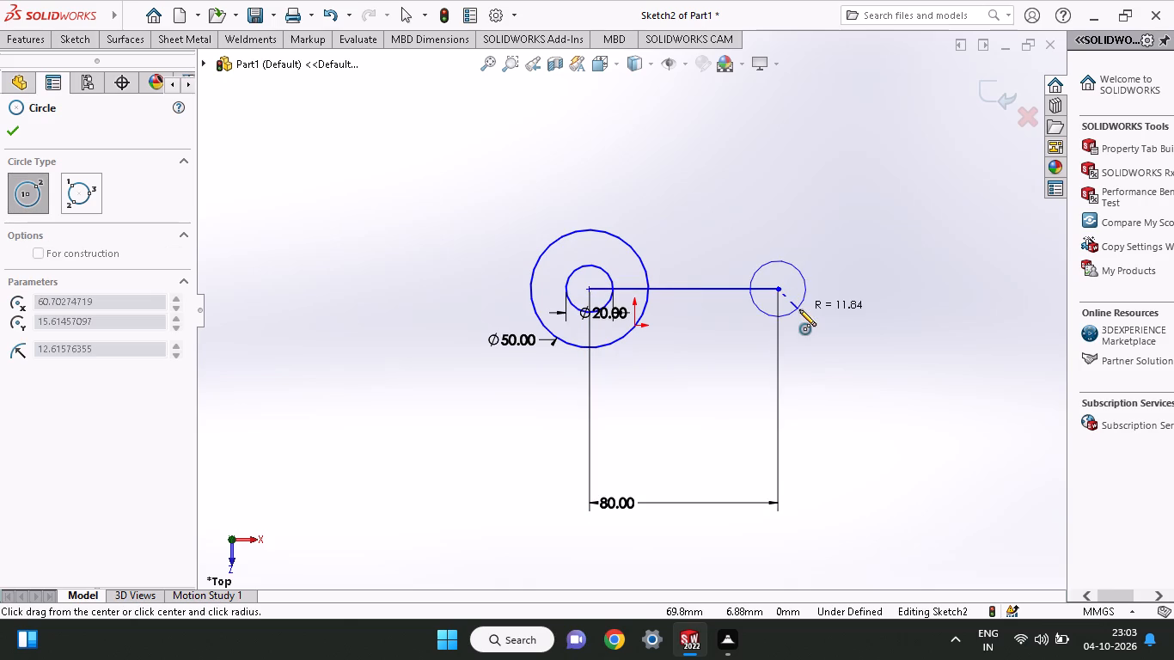
{"action": "left_click", "coordinate": [799, 309]}
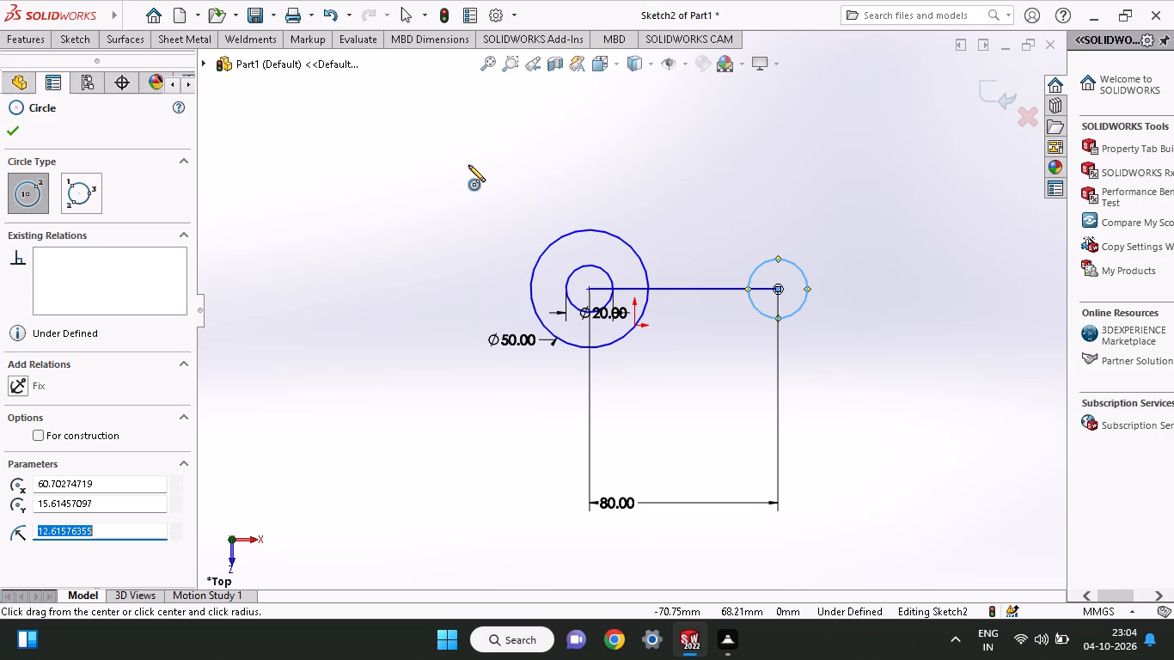
Dimension the circle at the free end of the 80 mm line to a 20 mm diameter.
{"action": "left_click", "coordinate": [75, 36]}
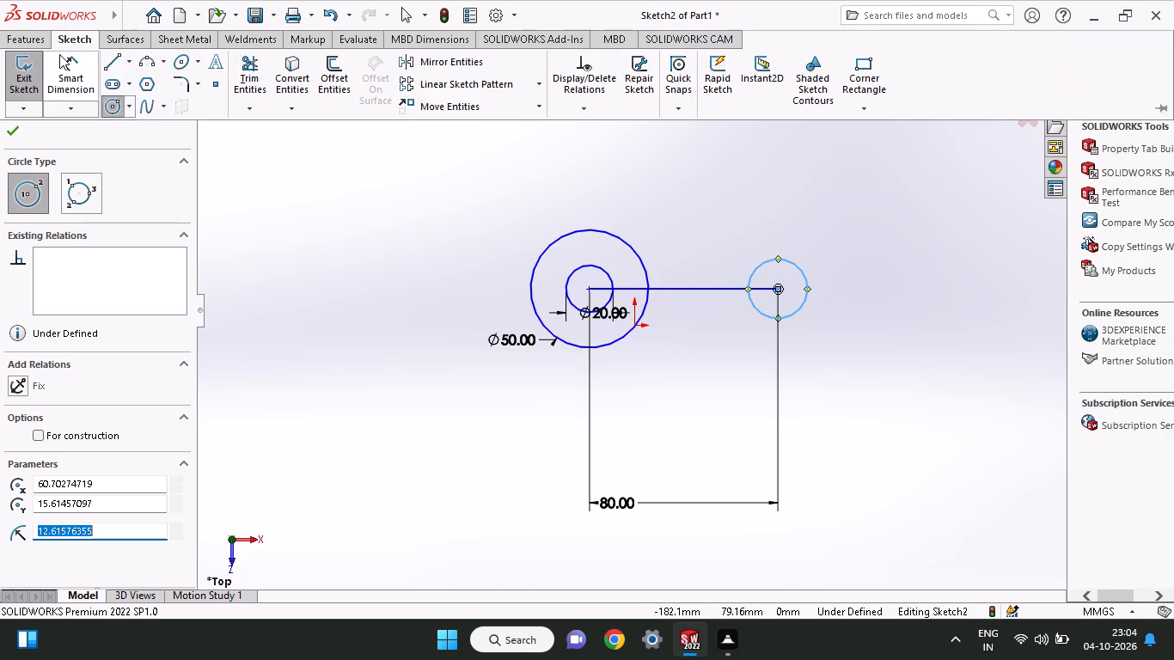
{"action": "left_click", "coordinate": [59, 54]}
{"action": "left_click", "coordinate": [755, 306]}
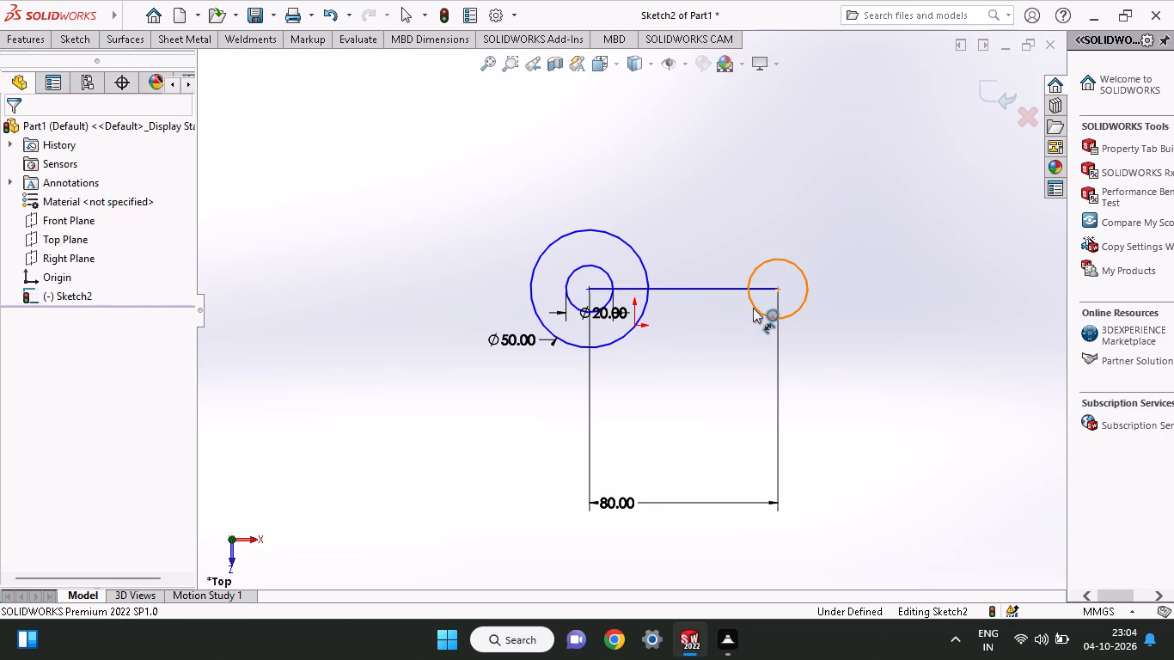
{"action": "left_click", "coordinate": [725, 327]}
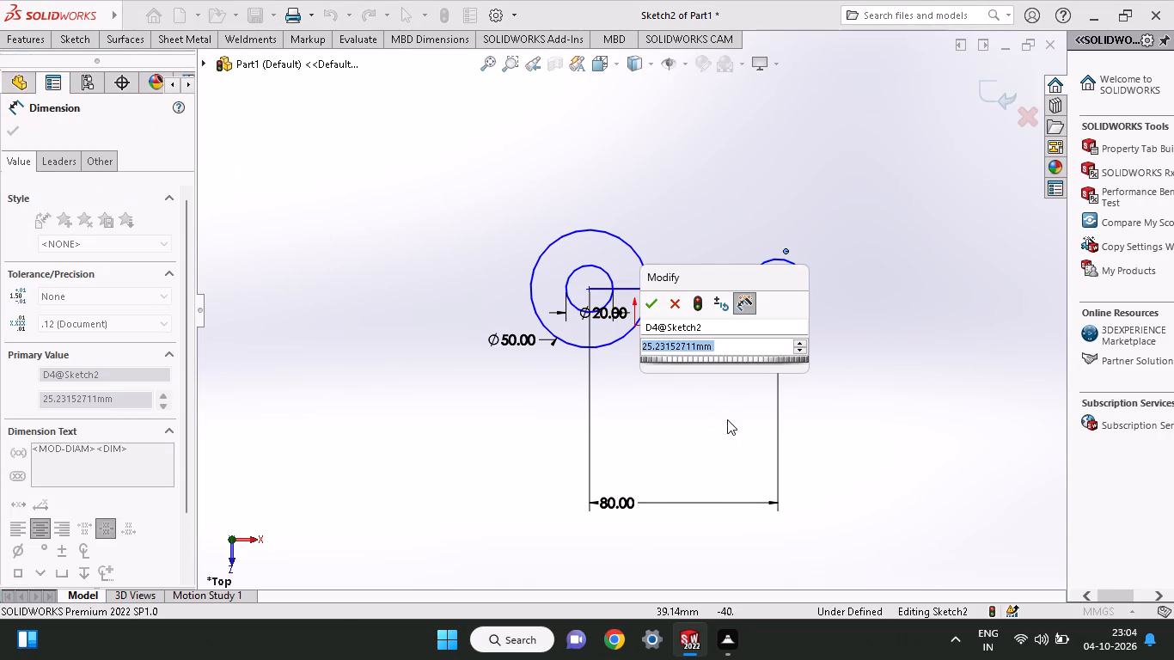
{"action": "key", "text": "2"}
{"action": "key", "text": "0"}
{"action": "key", "text": "Return"}
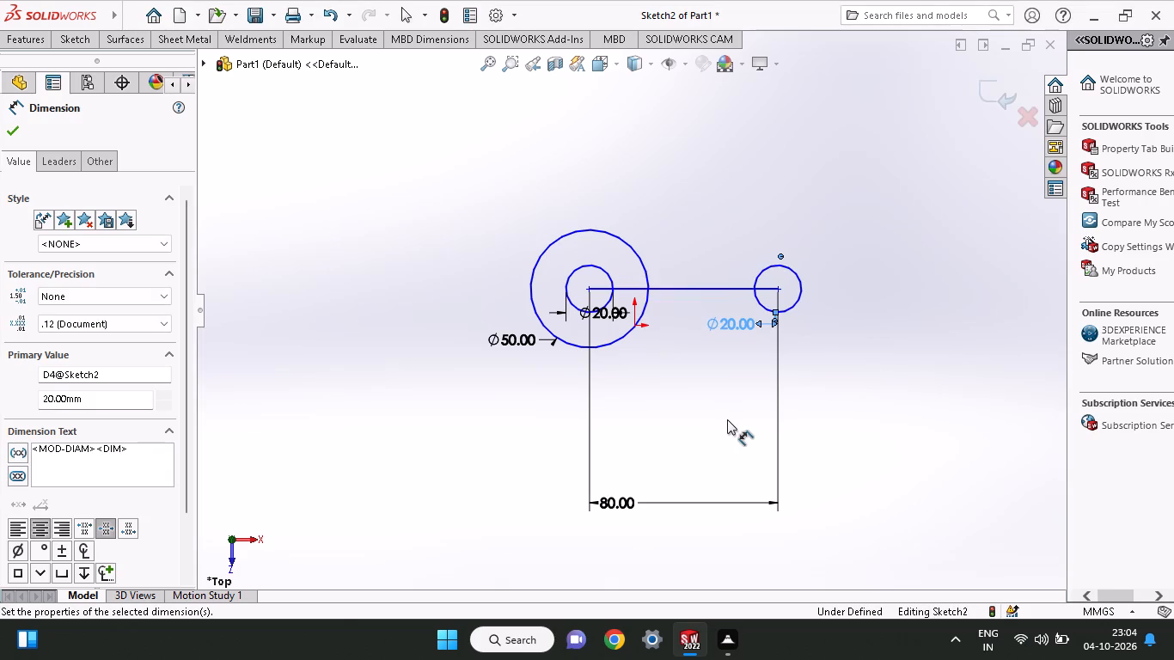
Sketch a larger circle of about 19.3 mm radius, concentric with the 20 mm circle at the line's free end.
{"action": "left_click", "coordinate": [91, 40]}
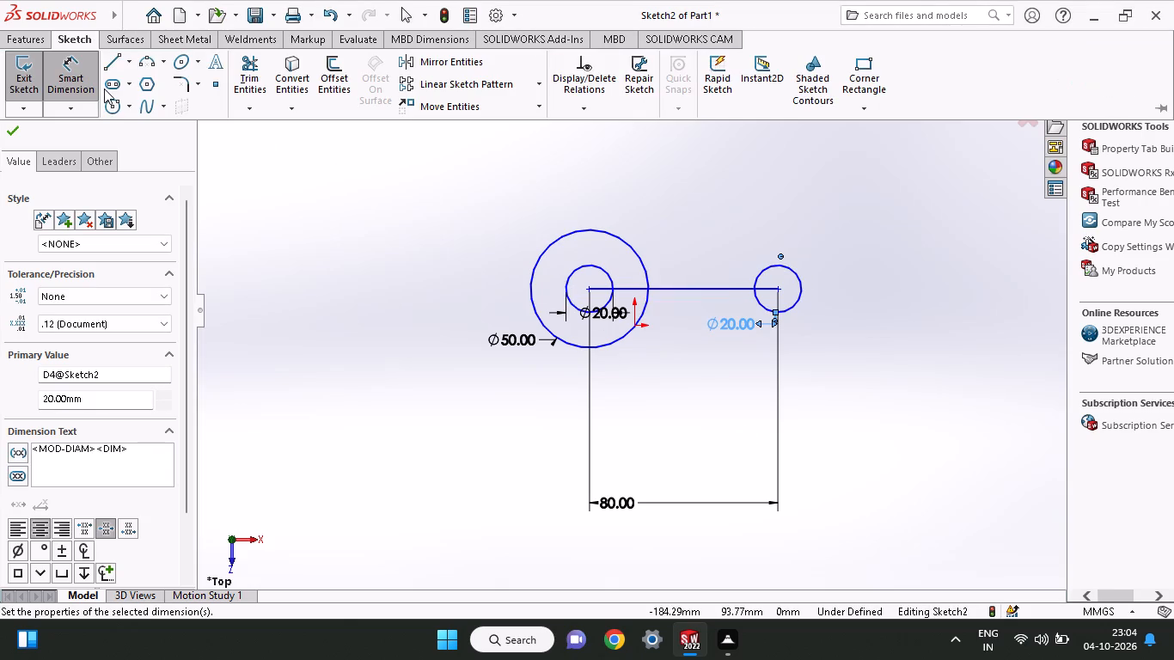
{"action": "left_click", "coordinate": [119, 104]}
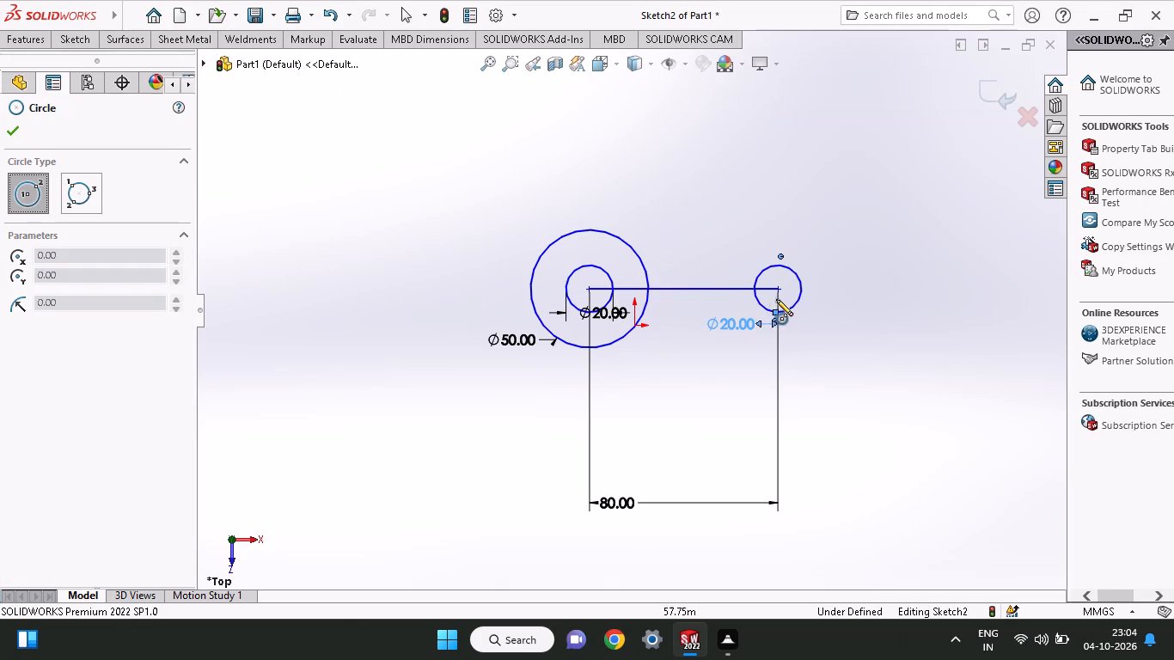
{"action": "left_click", "coordinate": [781, 290]}
{"action": "left_click", "coordinate": [804, 325]}
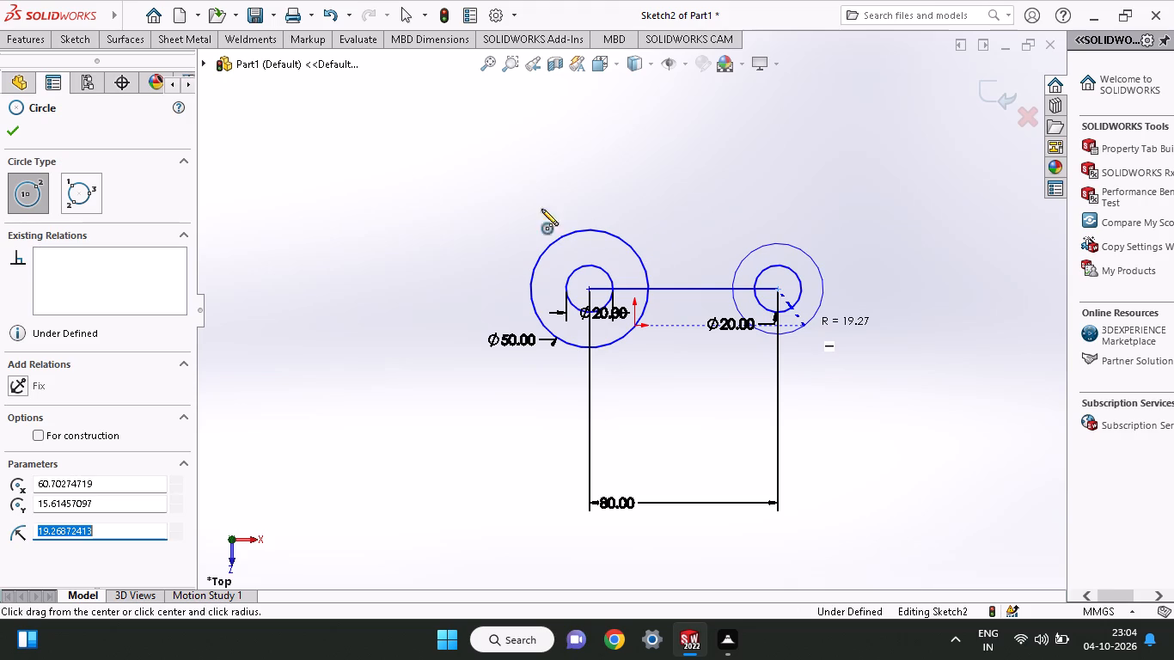
Dimension the new outer circle at the line's free end to a 50 mm diameter.
{"action": "left_click", "coordinate": [66, 39]}
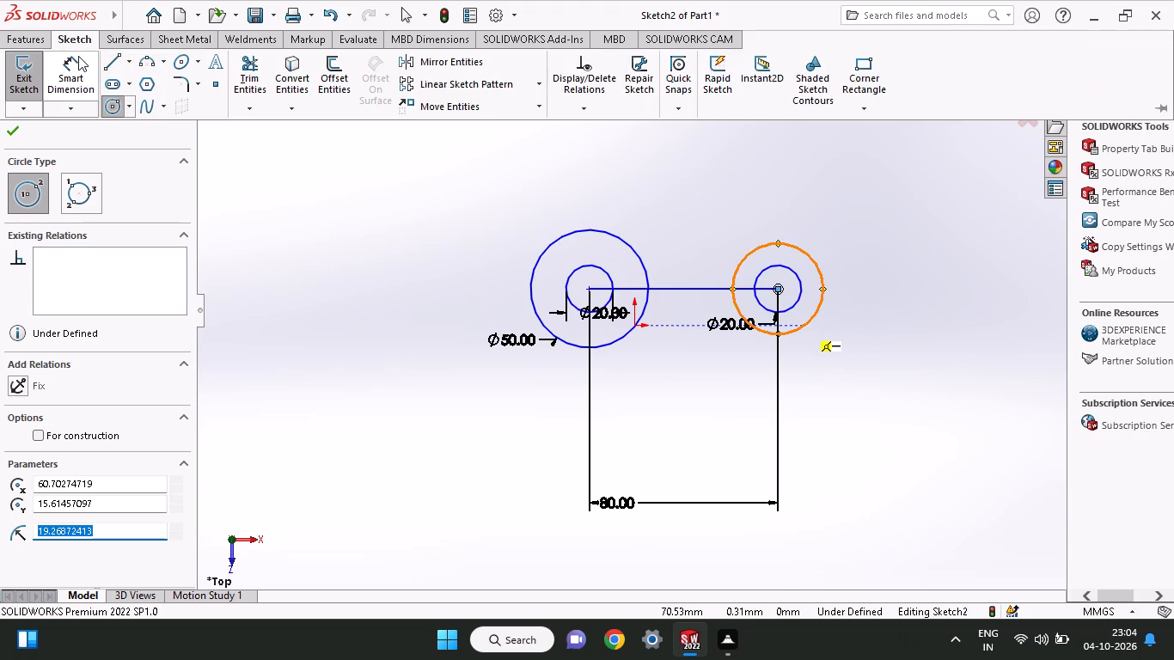
{"action": "left_click", "coordinate": [78, 56]}
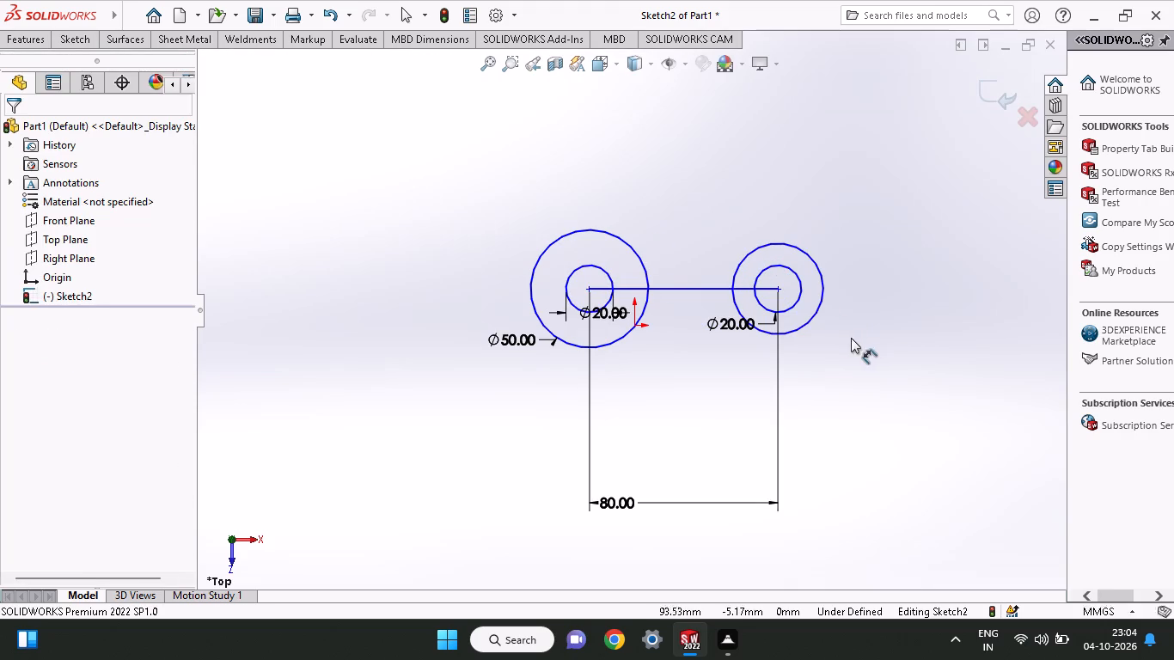
{"action": "left_click", "coordinate": [813, 312]}
{"action": "left_click", "coordinate": [793, 351]}
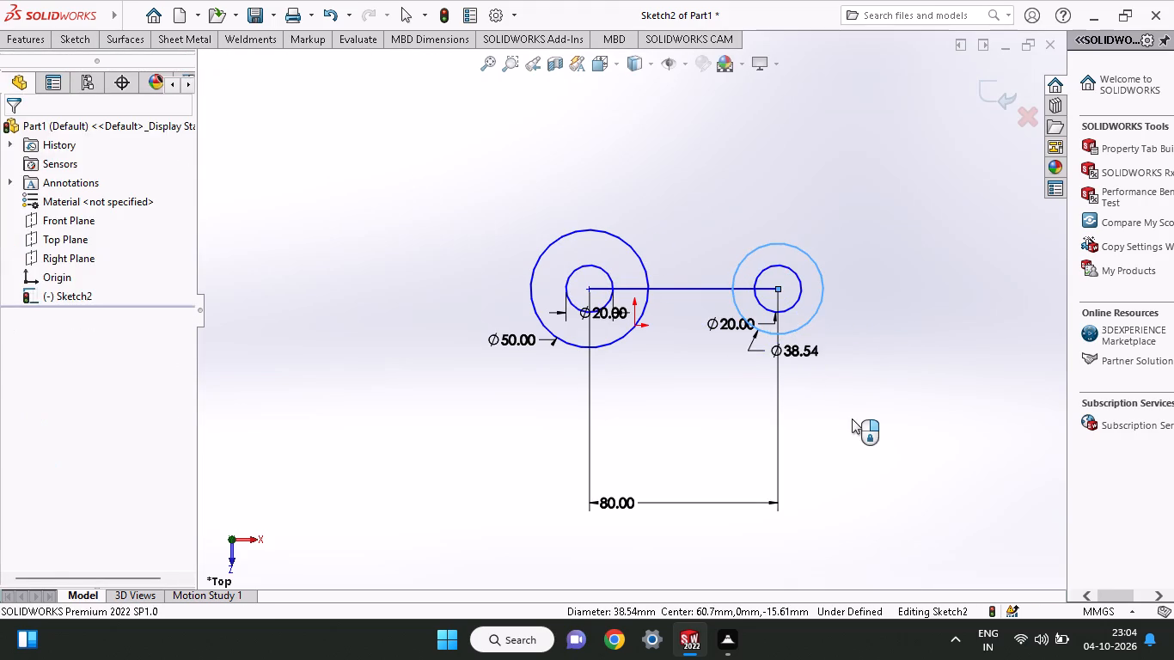
{"action": "type", "text": "20"}
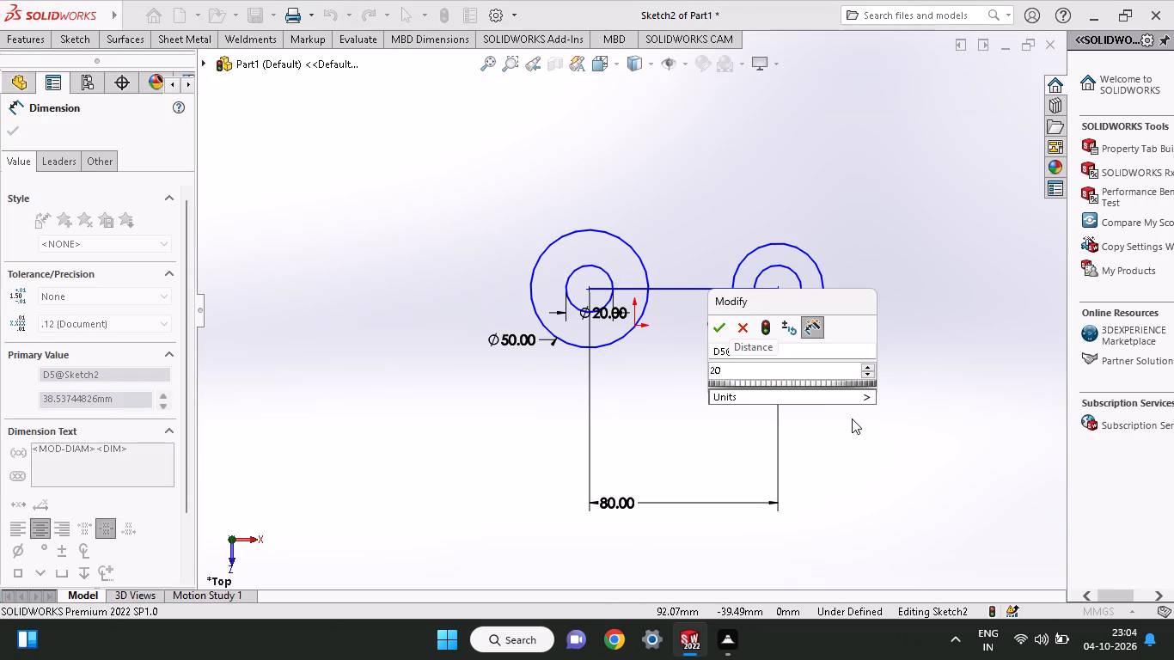
{"action": "key", "text": "BackSpace"}
{"action": "key", "text": "BackSpace"}
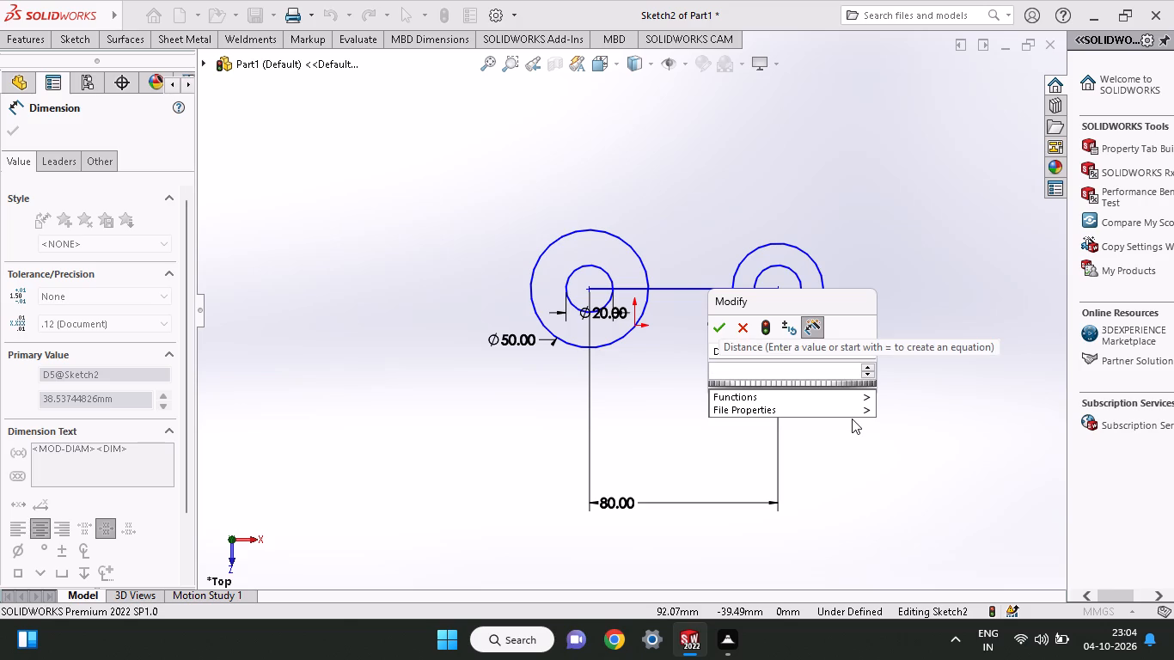
{"action": "type", "text": "50"}
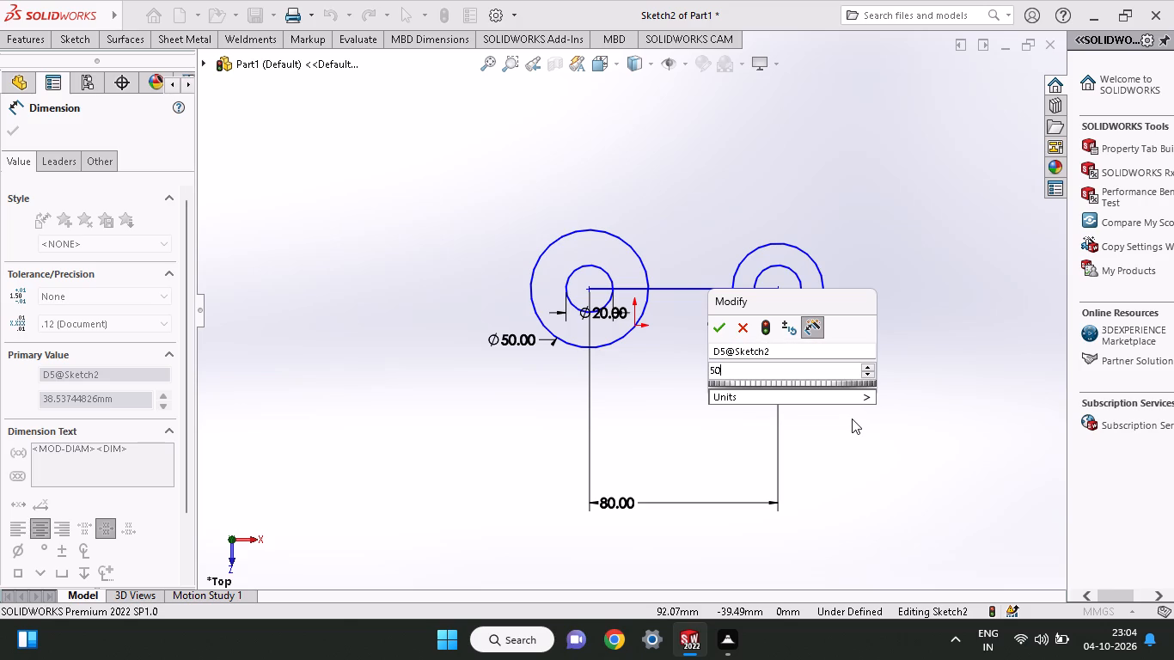
{"action": "key", "text": "Return"}
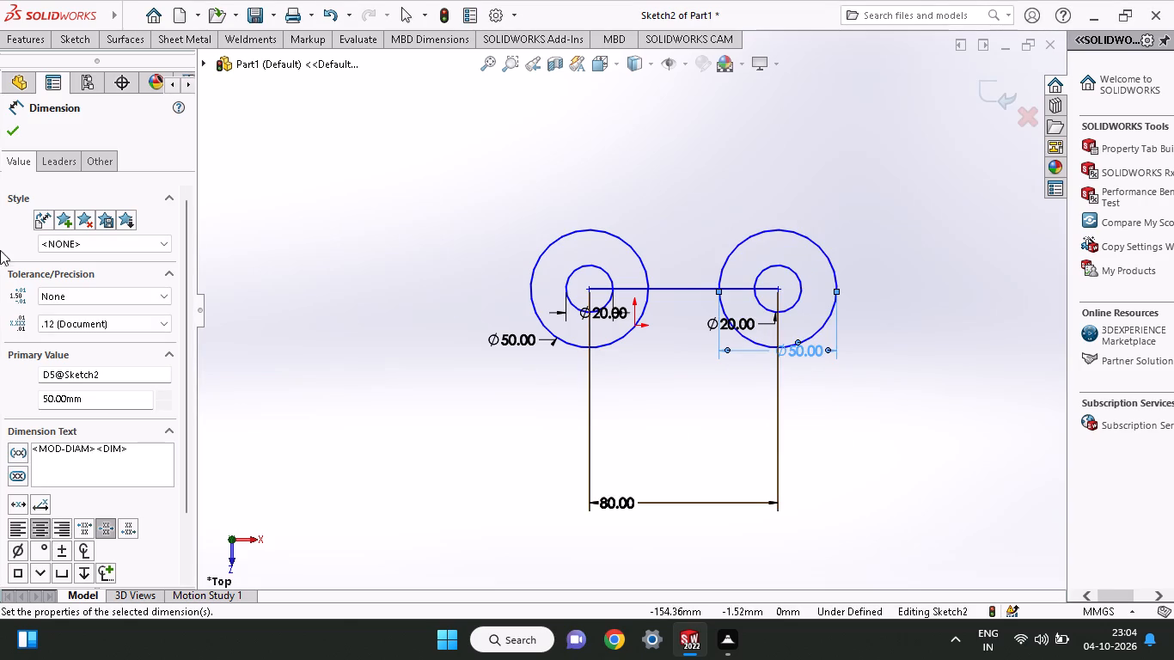
Sketch an 80 mm horizontal line joining the lowest points of the two 50 mm circles, and end the Line command.
{"action": "left_click", "coordinate": [74, 38]}
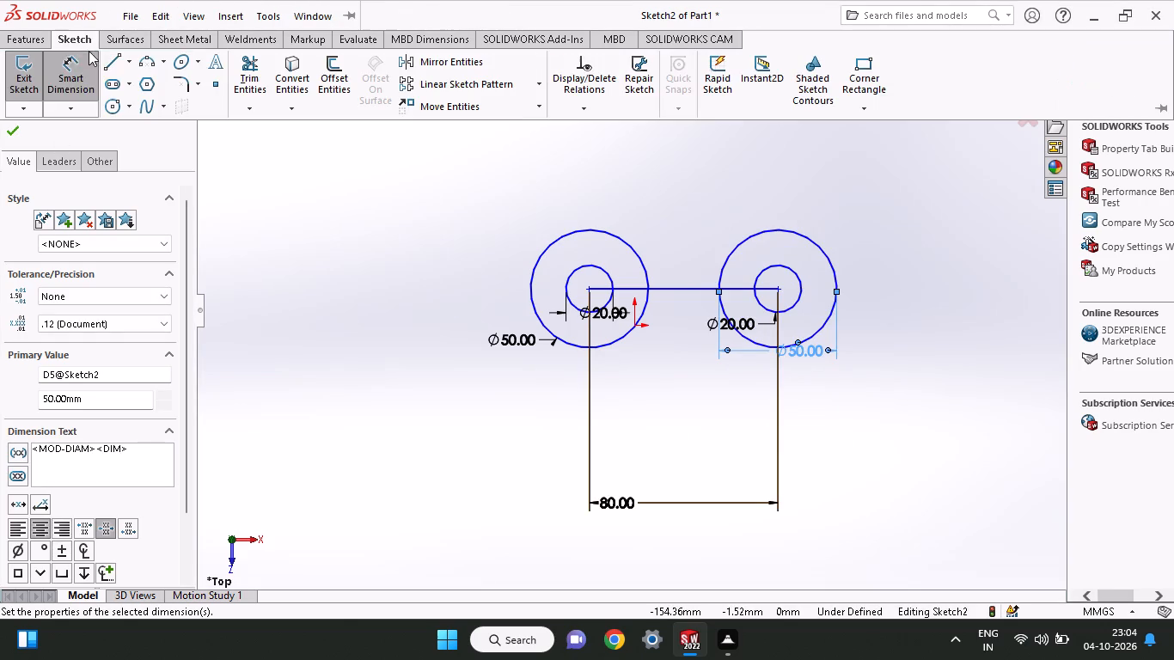
{"action": "left_click", "coordinate": [106, 69]}
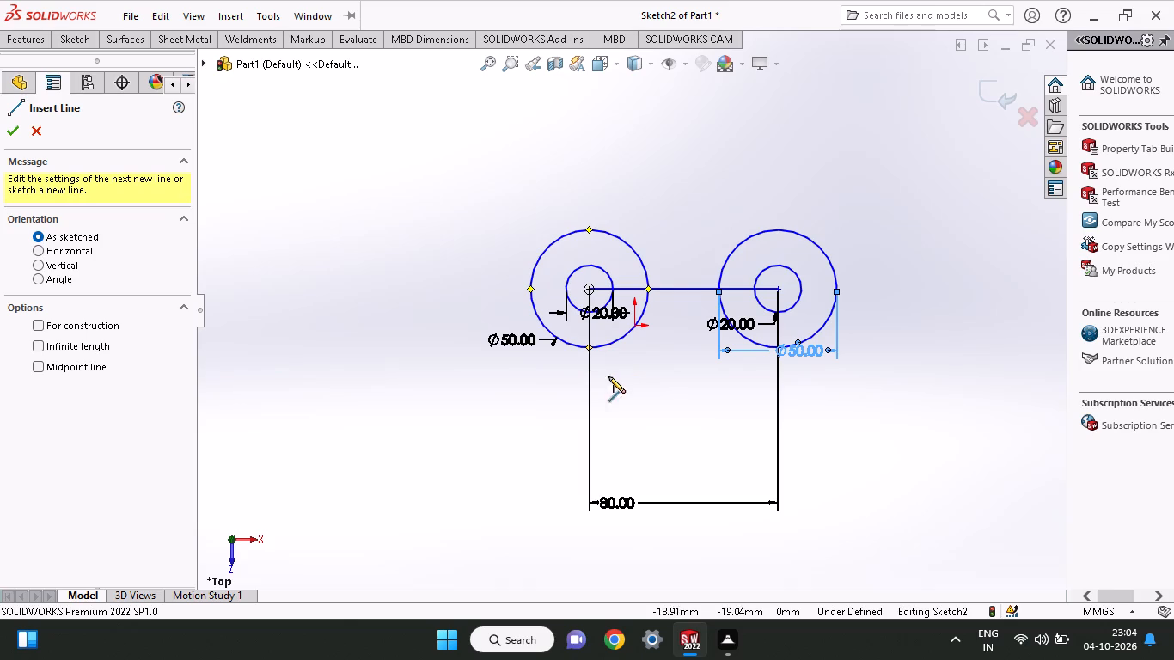
{"action": "left_click", "coordinate": [589, 350]}
{"action": "left_click", "coordinate": [780, 347]}
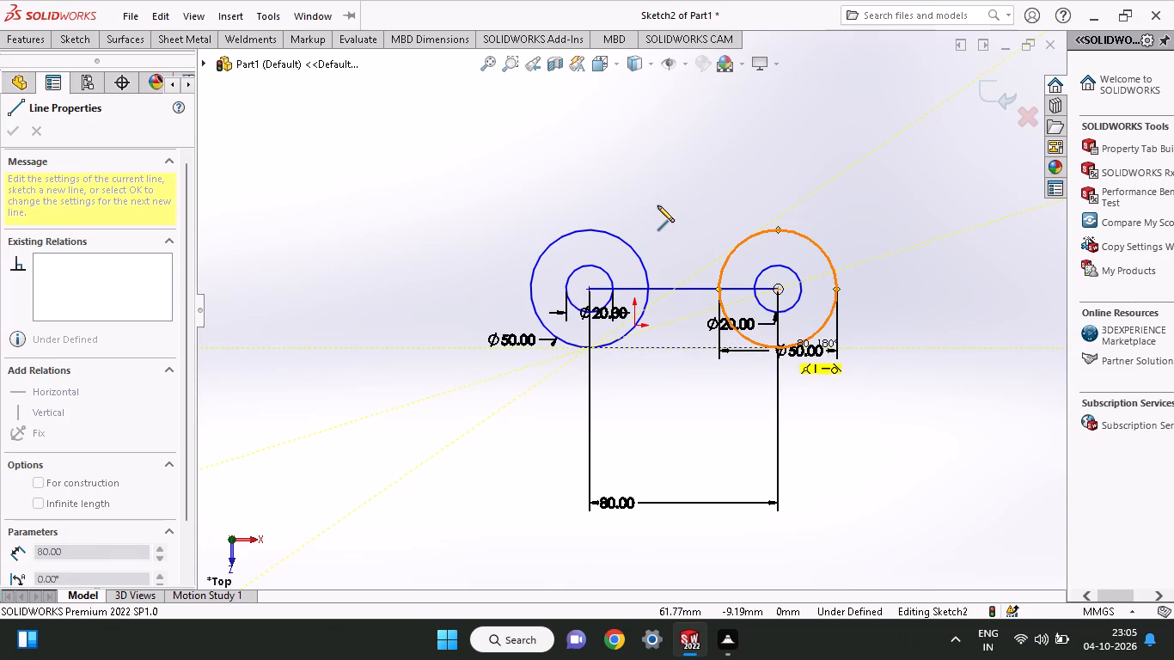
{"action": "right_click", "coordinate": [662, 205]}
{"action": "left_click", "coordinate": [677, 211]}
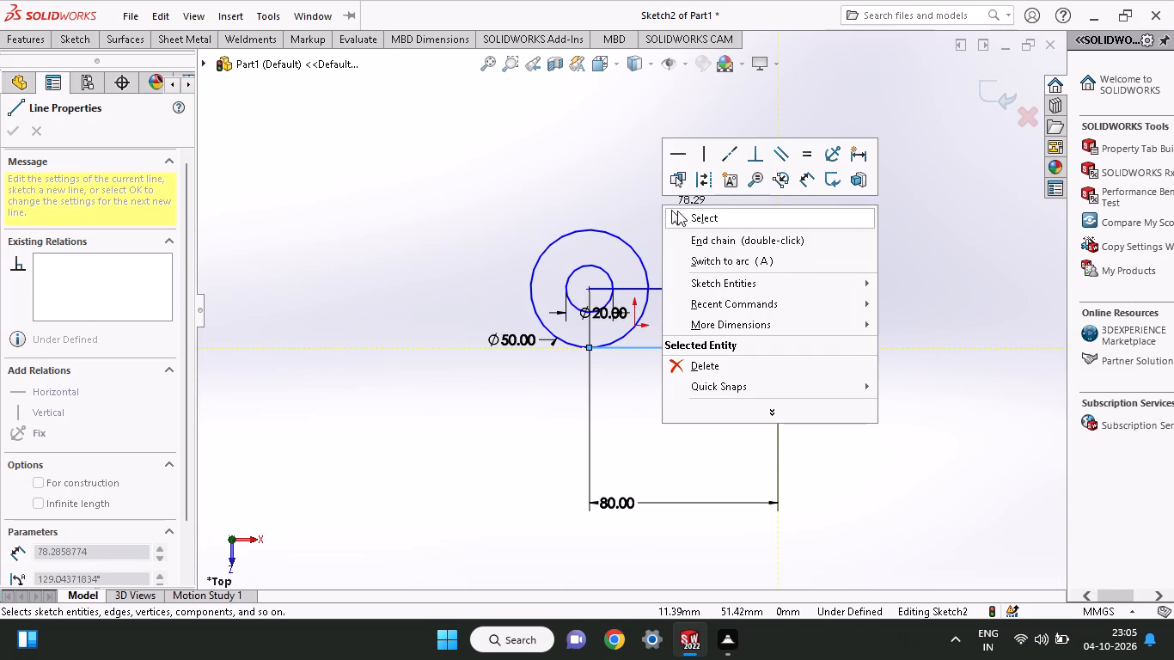
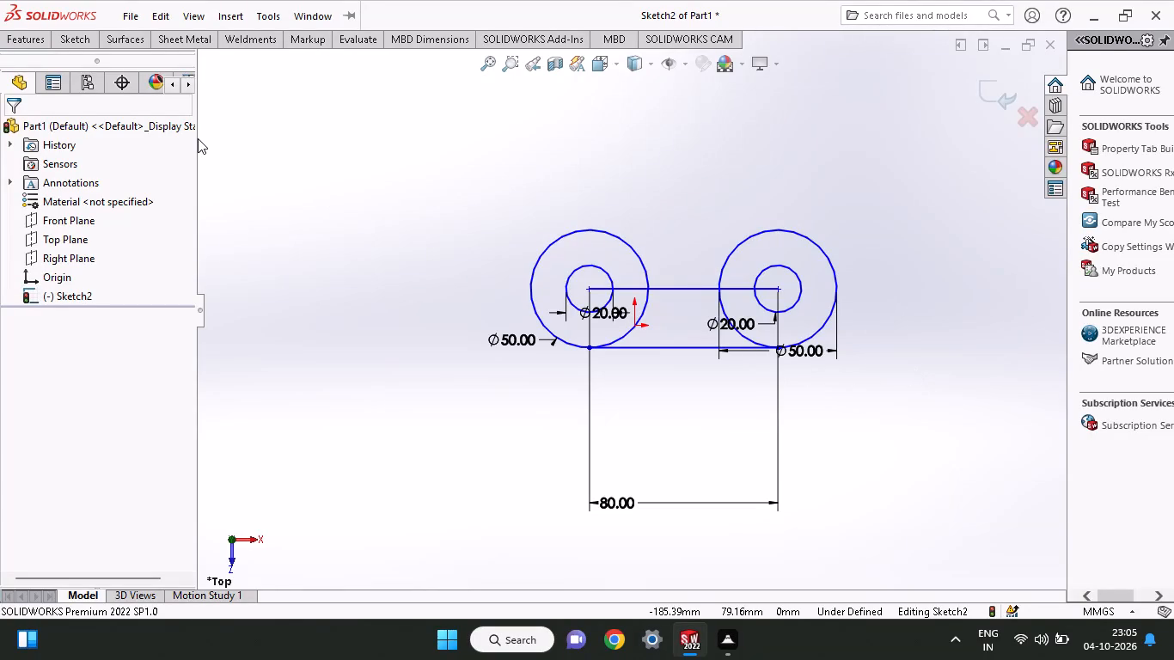
Sketch a vertical line about 83 mm long upward from the leftmost point of the left 50 mm circle, and end the Line command.
{"action": "left_click", "coordinate": [66, 40]}
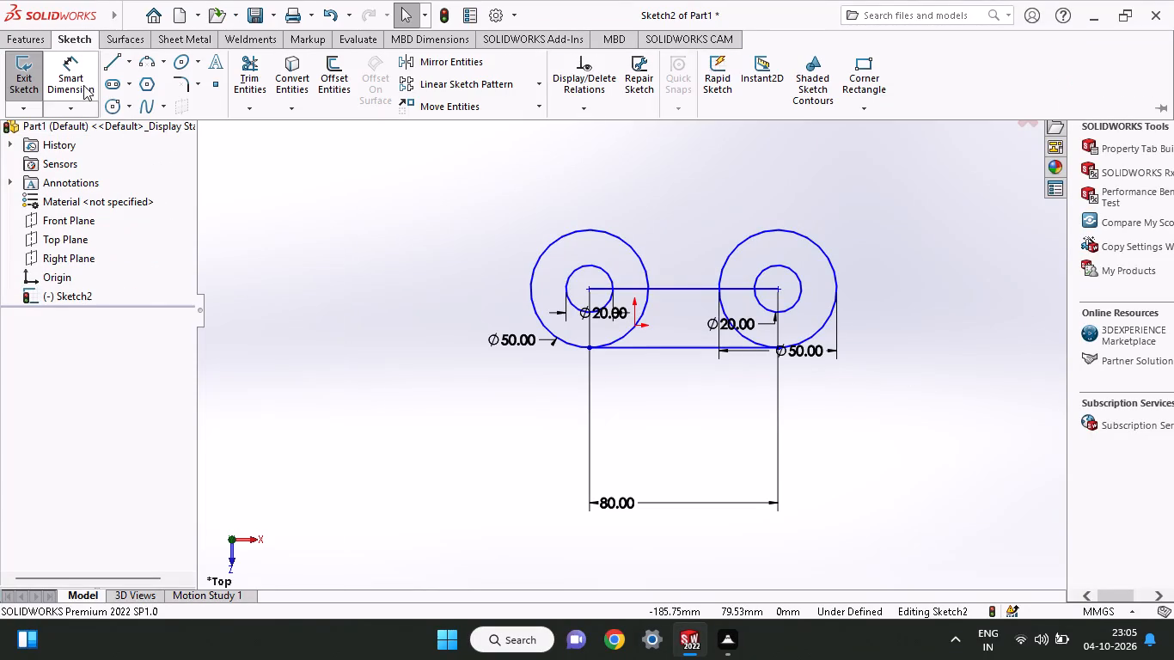
{"action": "left_click", "coordinate": [107, 59]}
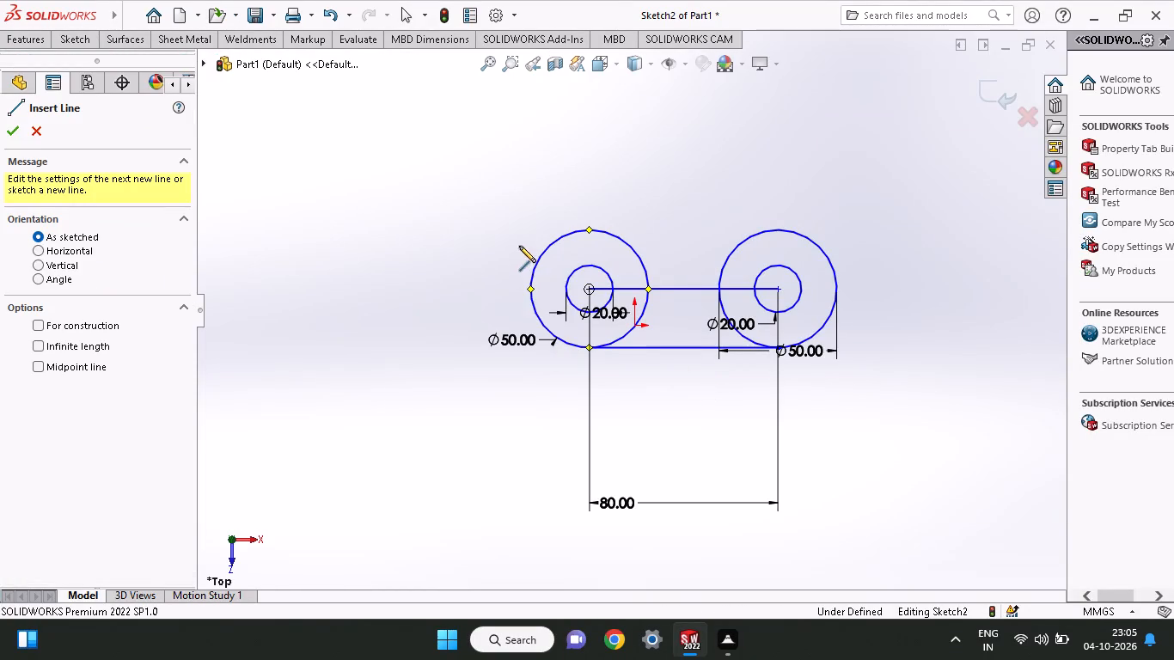
{"action": "left_click", "coordinate": [529, 286]}
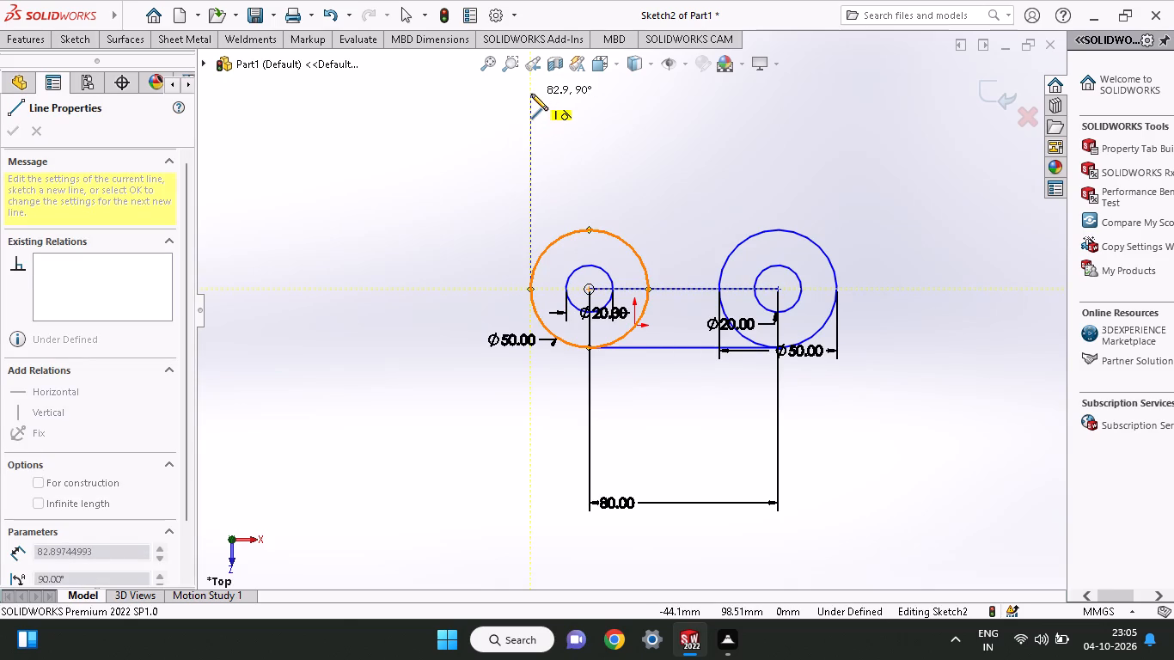
{"action": "left_click", "coordinate": [531, 94]}
{"action": "right_click", "coordinate": [583, 137]}
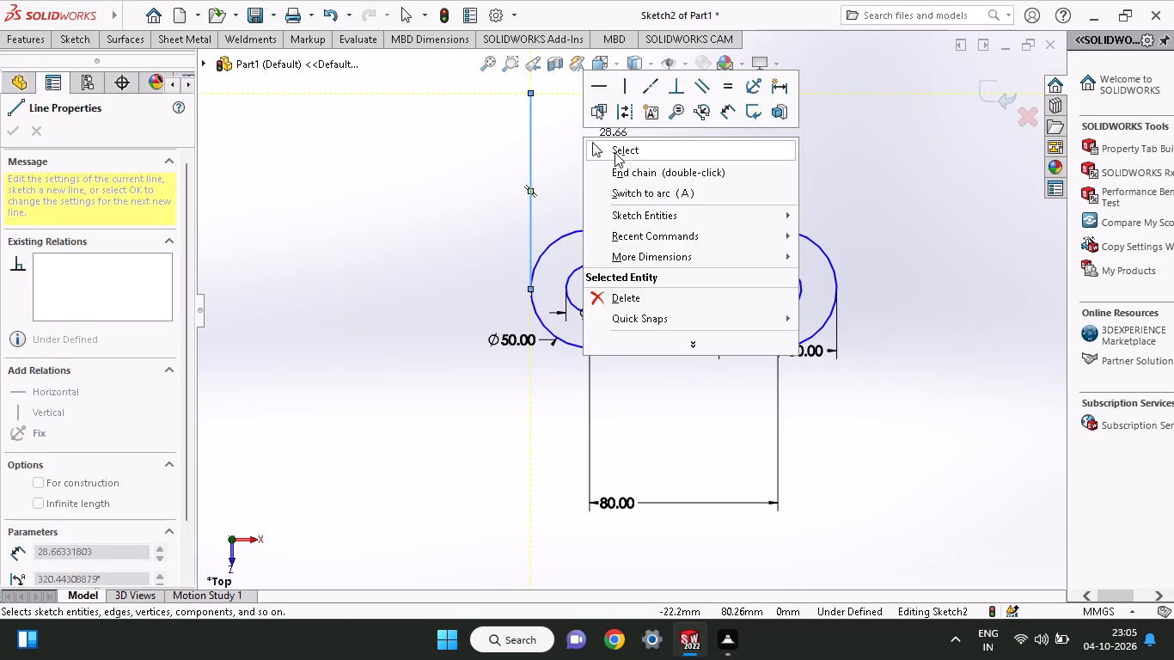
{"action": "left_click", "coordinate": [615, 151]}
Dimension the height from the left 50 mm circle's lowest point to the vertical line's upper end as 90 mm.
{"action": "left_click", "coordinate": [68, 35]}
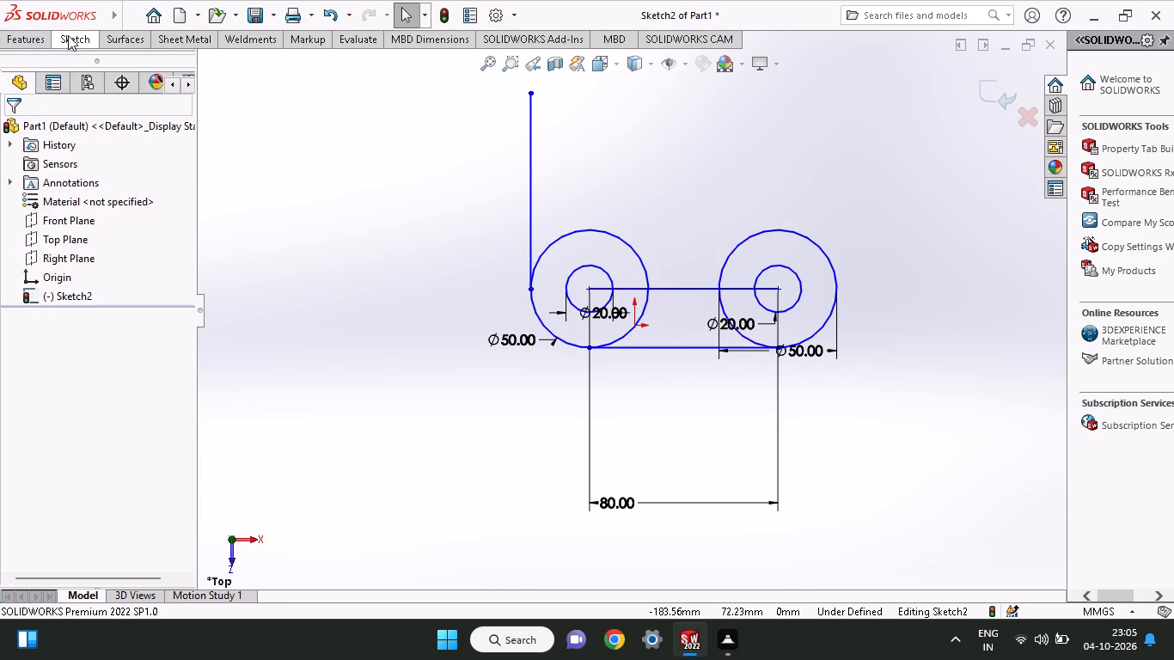
{"action": "left_click", "coordinate": [71, 64]}
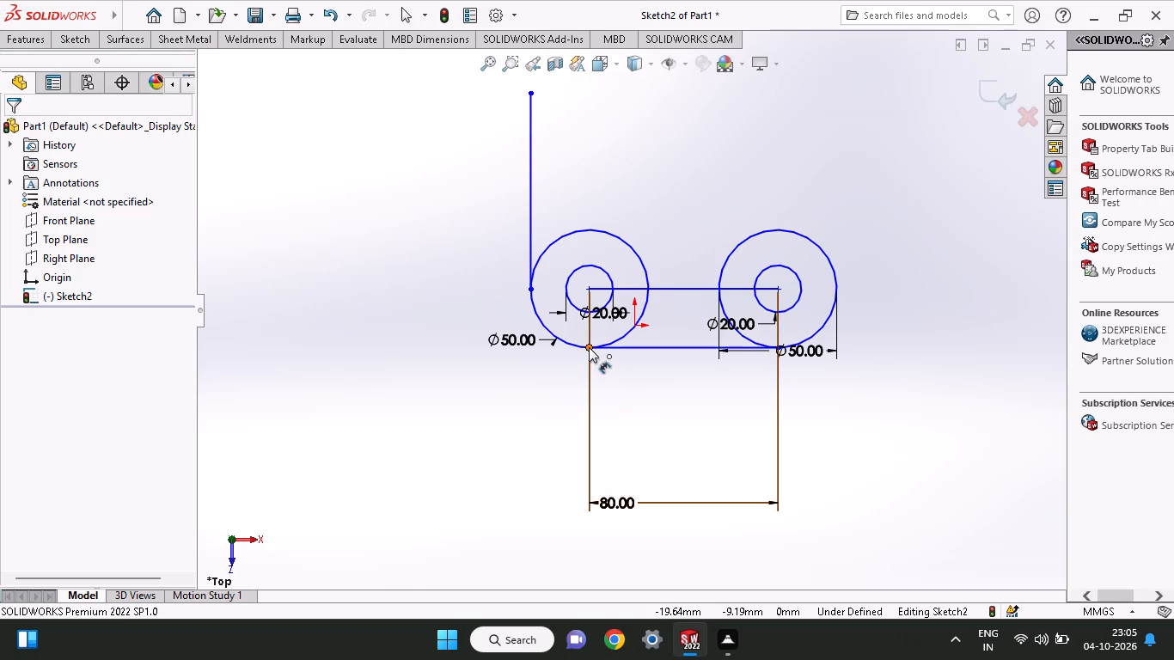
{"action": "left_click", "coordinate": [589, 347]}
{"action": "left_click", "coordinate": [533, 93]}
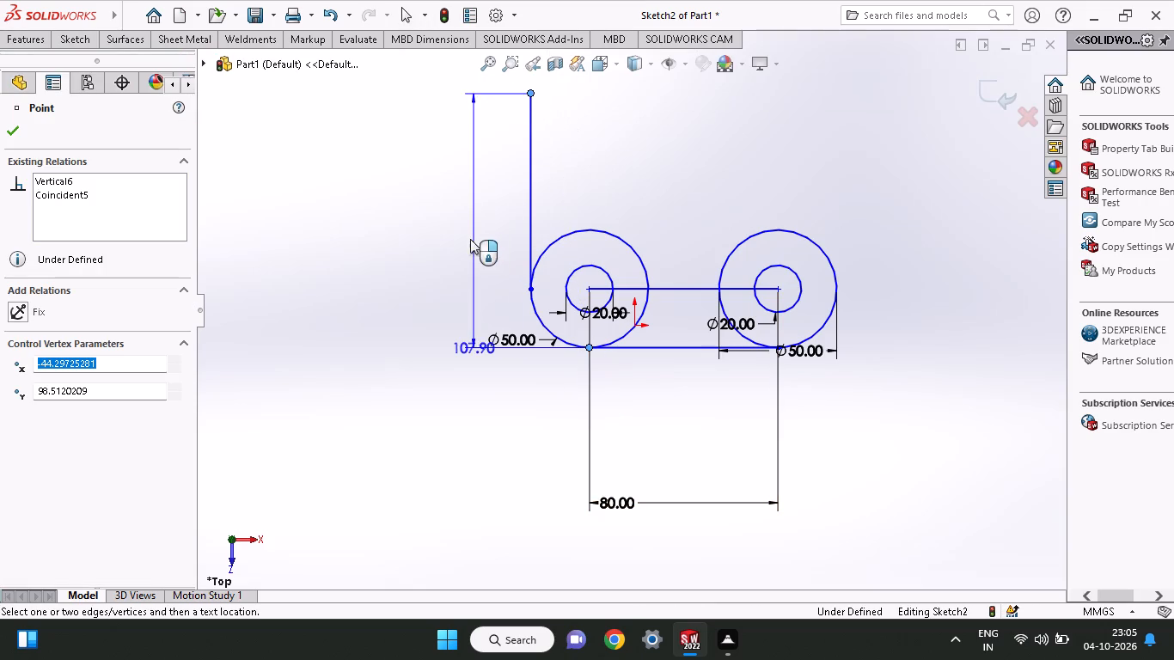
{"action": "left_click", "coordinate": [374, 244]}
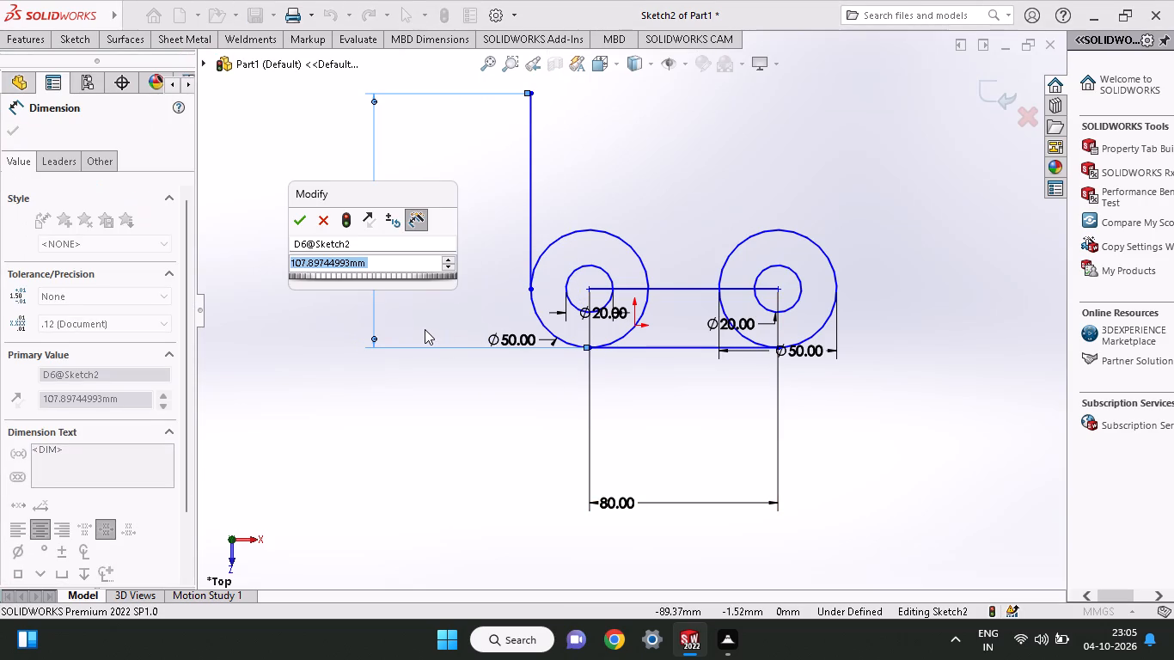
{"action": "type", "text": "90"}
{"action": "key", "text": "Return"}
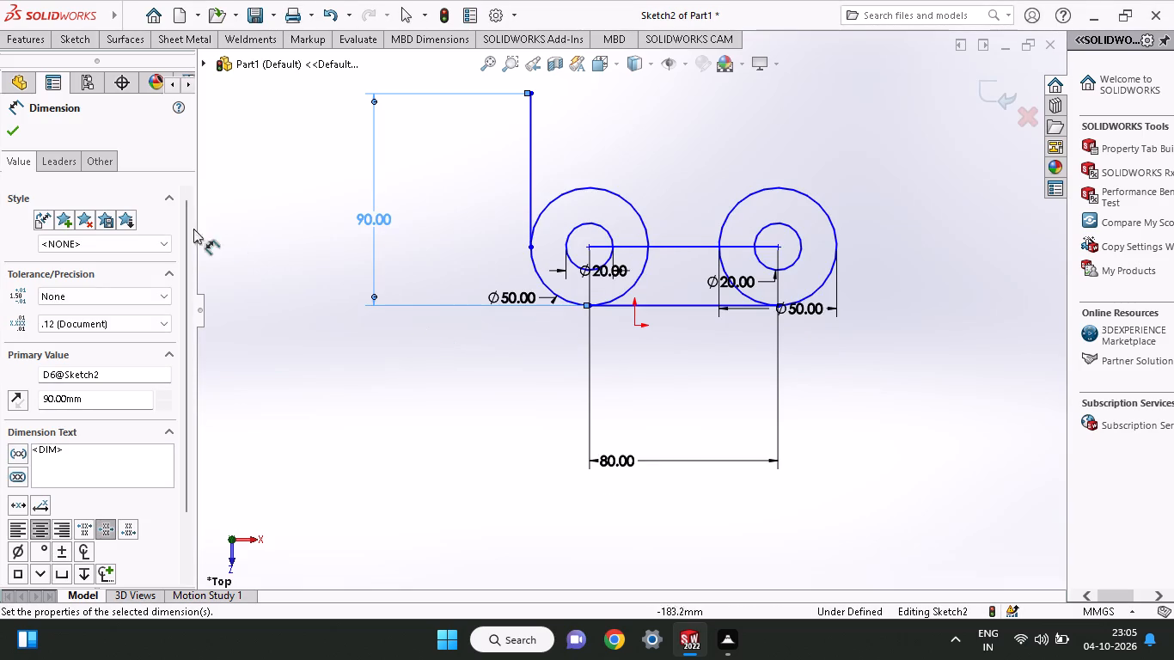
Sketch a vertical line about 72 mm long upward from the rightmost point of the right 50 mm circle, and end the Line command.
{"action": "left_click", "coordinate": [71, 42]}
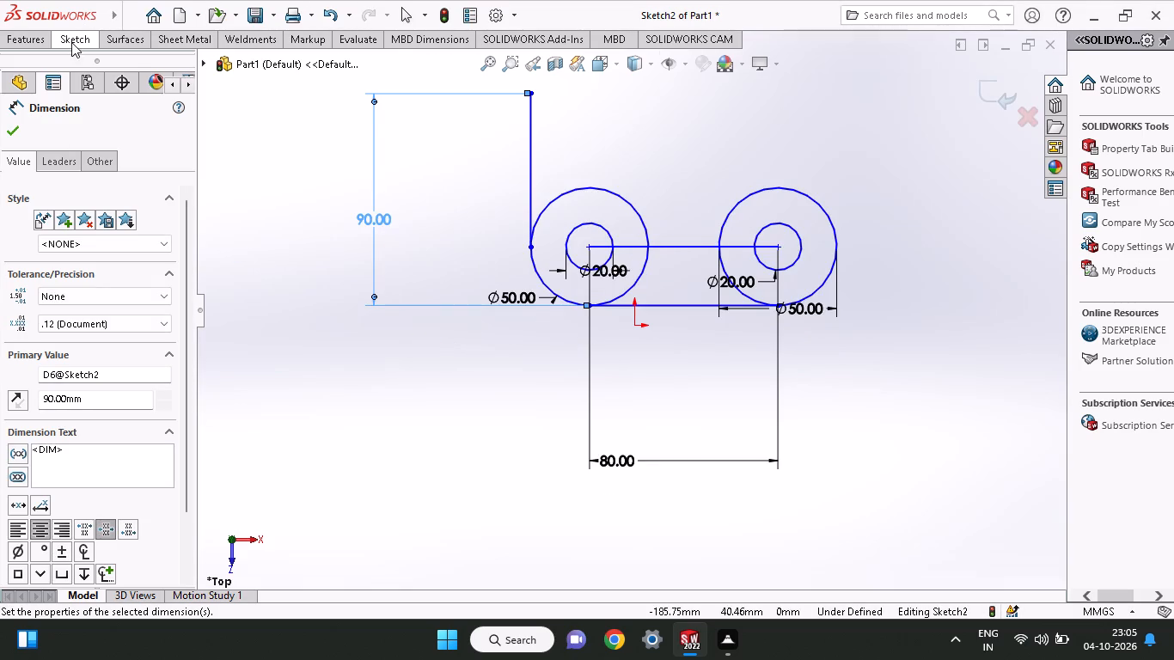
{"action": "left_click", "coordinate": [116, 51]}
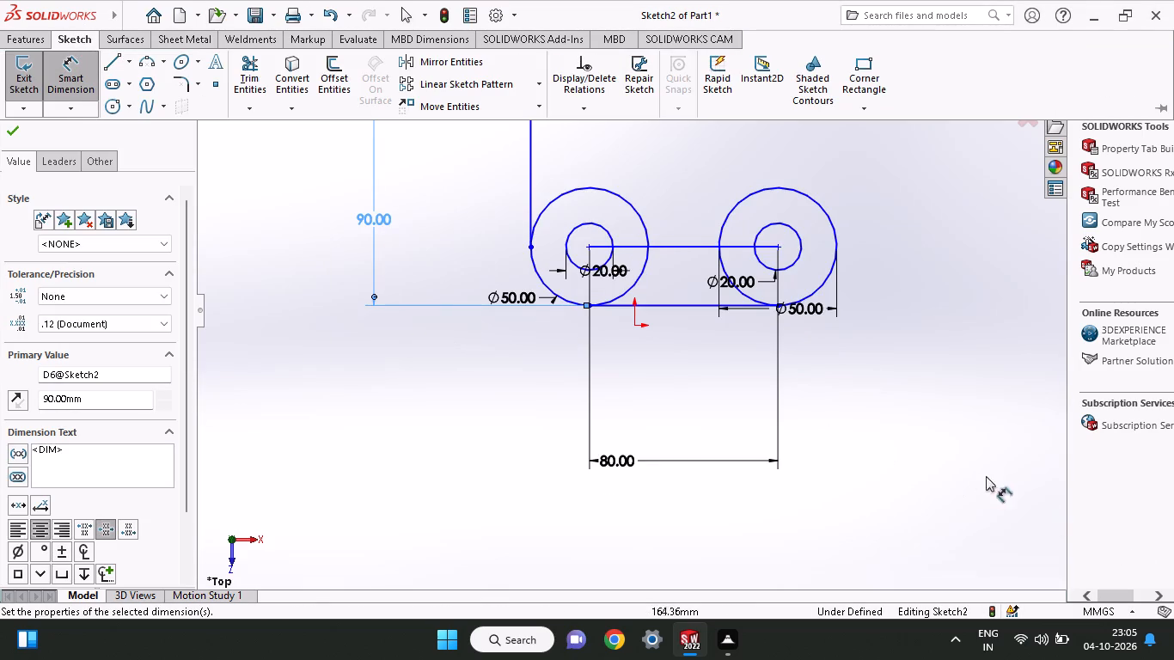
{"action": "left_click", "coordinate": [107, 55]}
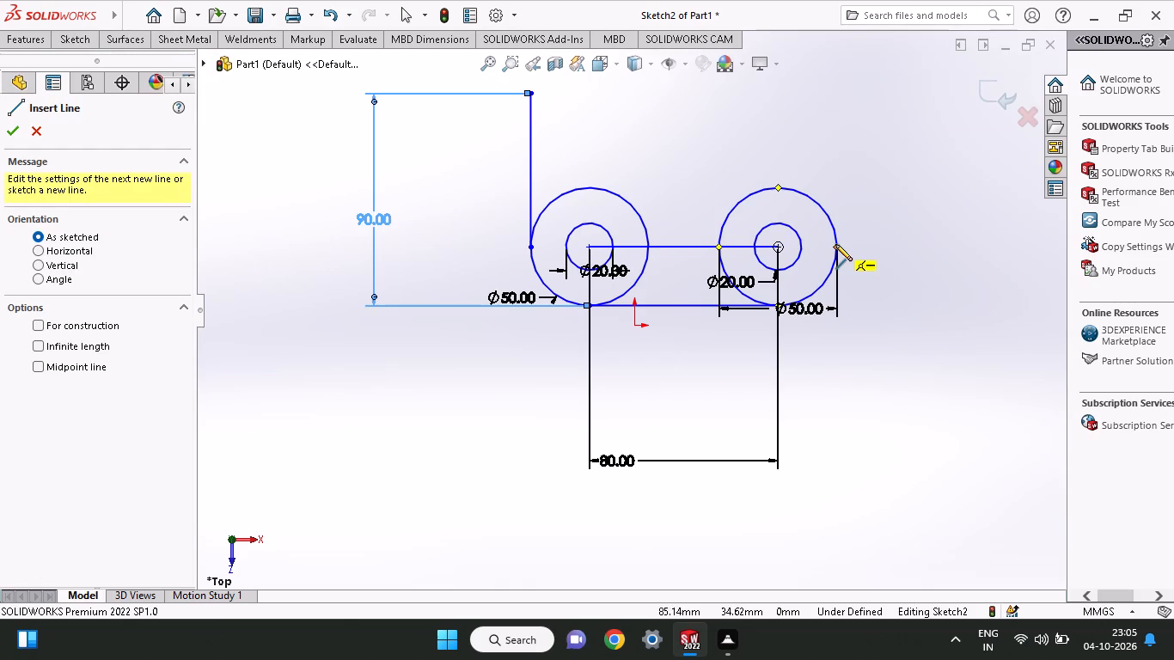
{"action": "left_click", "coordinate": [835, 244]}
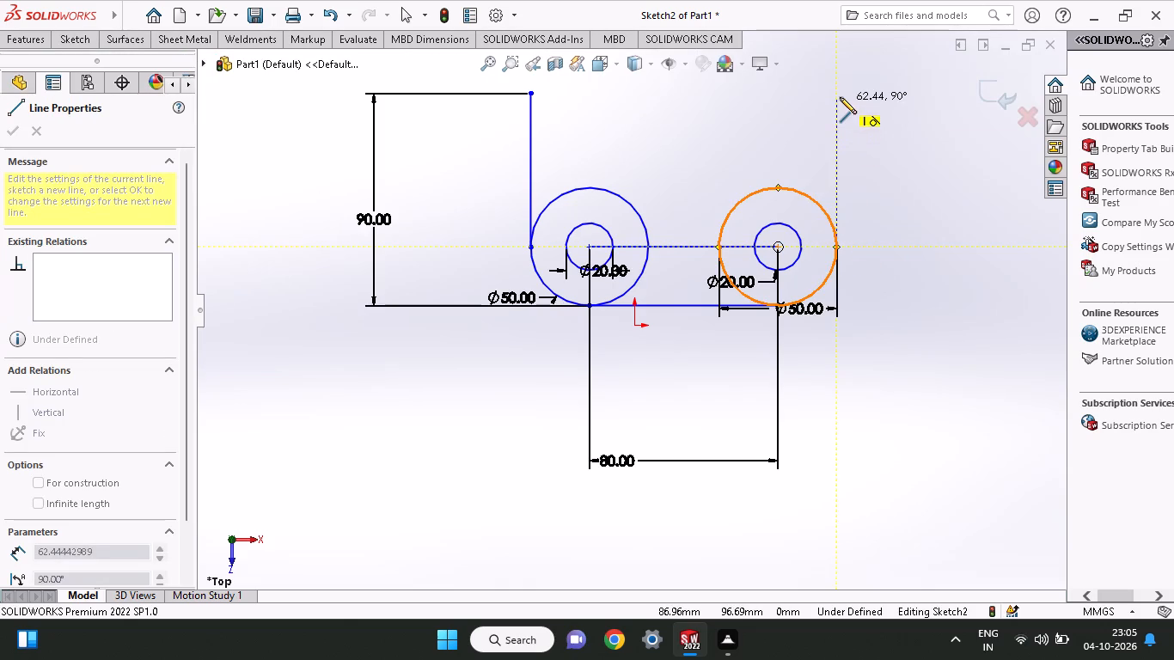
{"action": "left_click", "coordinate": [835, 77]}
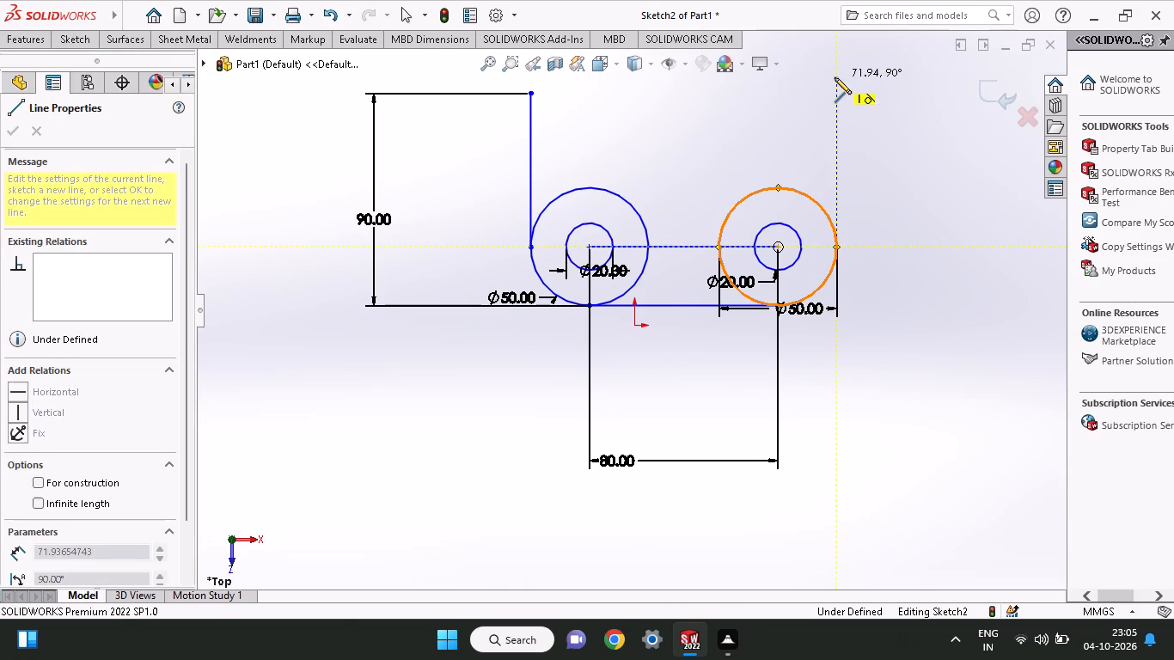
{"action": "right_click", "coordinate": [850, 112]}
{"action": "left_click", "coordinate": [865, 121]}
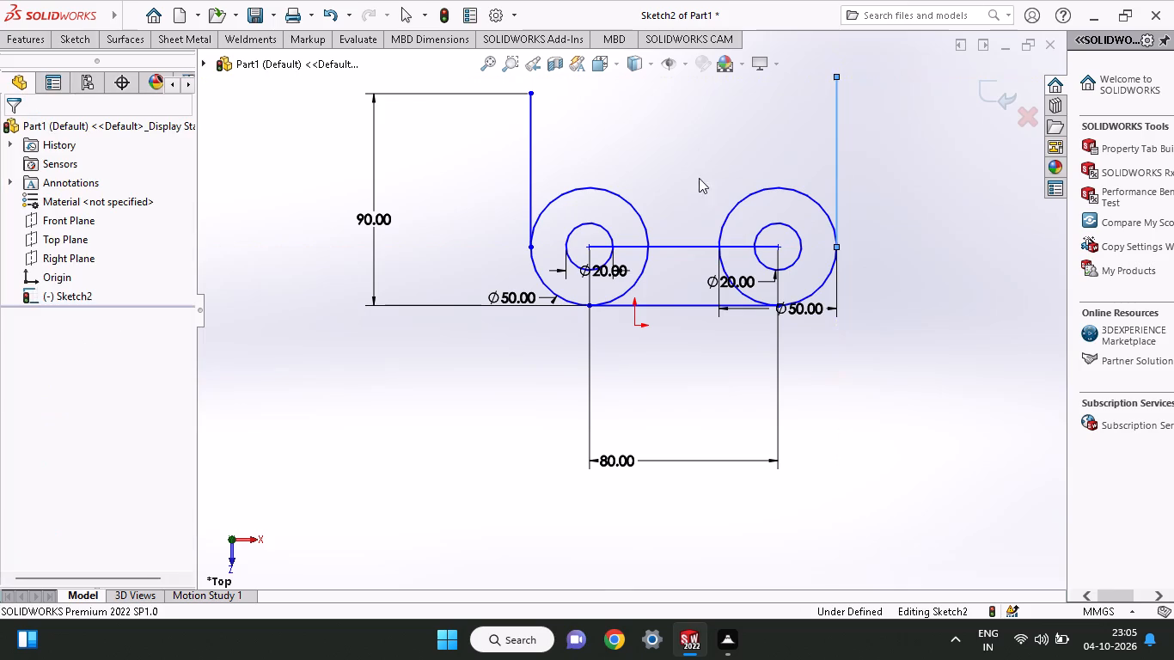
Dimension the height from the right 50 mm circle's lowest point to the right vertical line's upper end as 90 mm.
{"action": "left_click", "coordinate": [62, 31]}
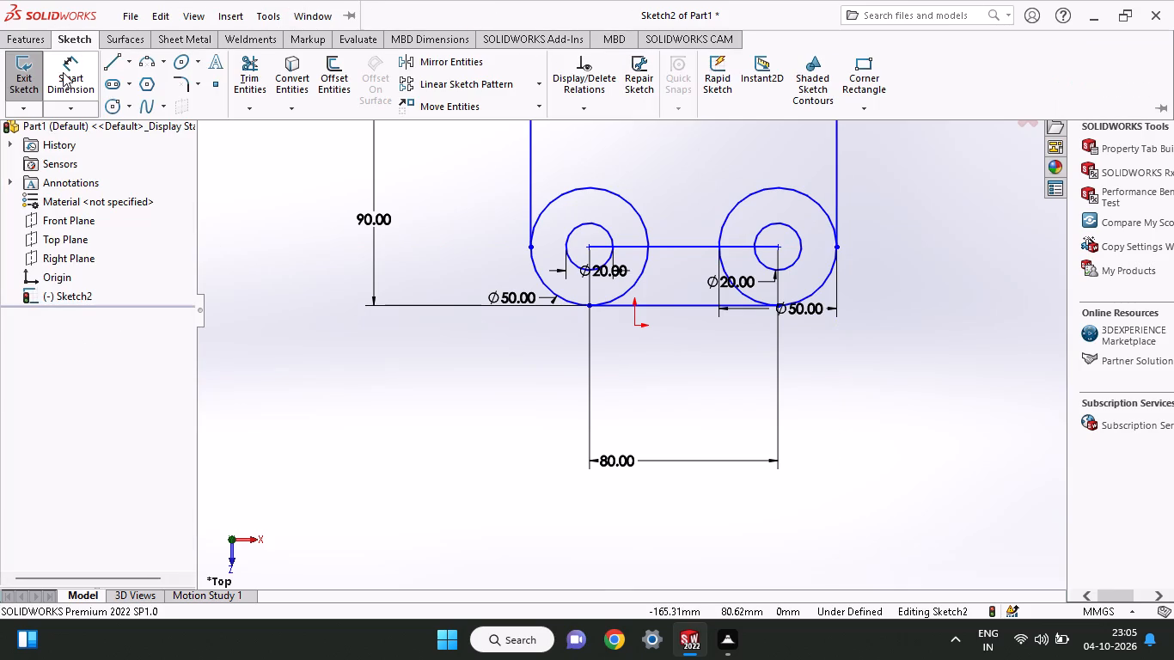
{"action": "left_click", "coordinate": [63, 72]}
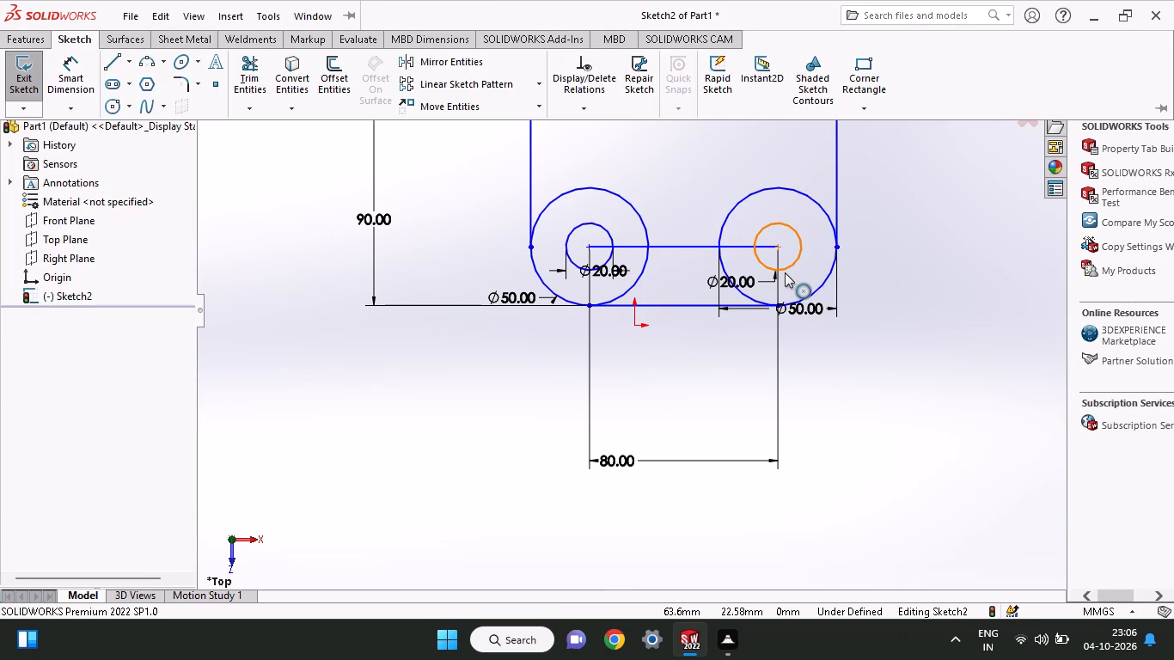
{"action": "scroll", "coordinate": [785, 272], "scroll_direction": "up", "scroll_amount": 1}
{"action": "scroll", "coordinate": [785, 272], "scroll_direction": "down", "scroll_amount": 1, "text": "ctrl"}
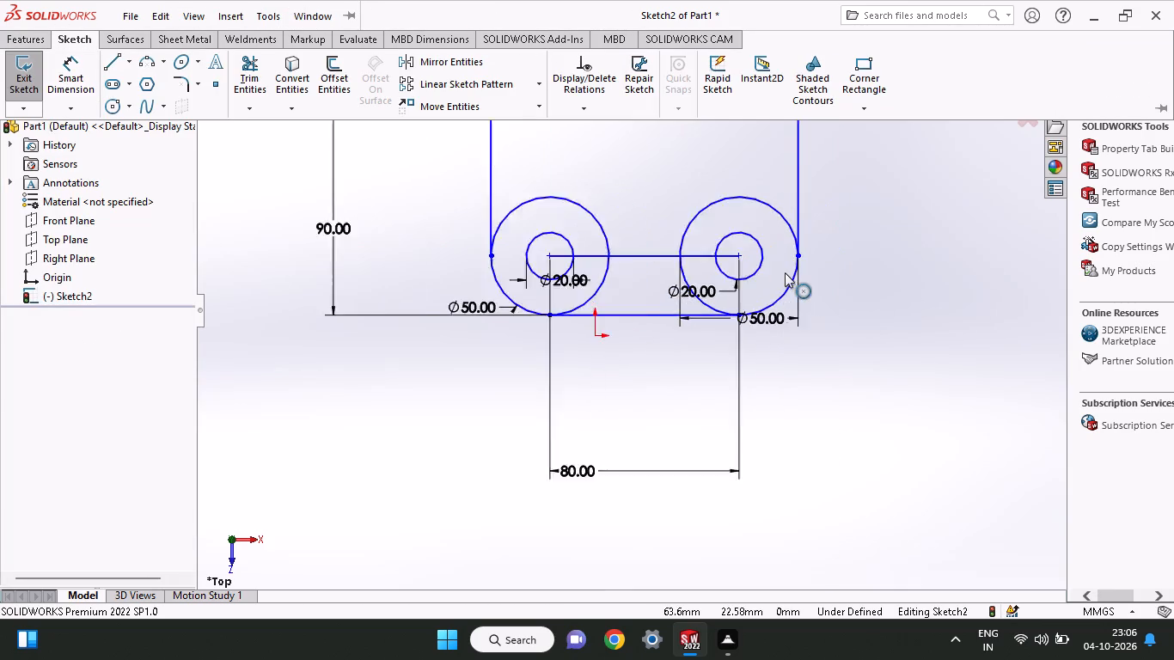
{"action": "scroll", "coordinate": [785, 272], "scroll_direction": "down", "scroll_amount": 2, "text": "ctrl"}
{"action": "scroll", "coordinate": [785, 272], "scroll_direction": "up", "scroll_amount": 5, "text": "ctrl"}
{"action": "scroll", "coordinate": [762, 255], "scroll_direction": "down", "scroll_amount": 2, "text": "ctrl"}
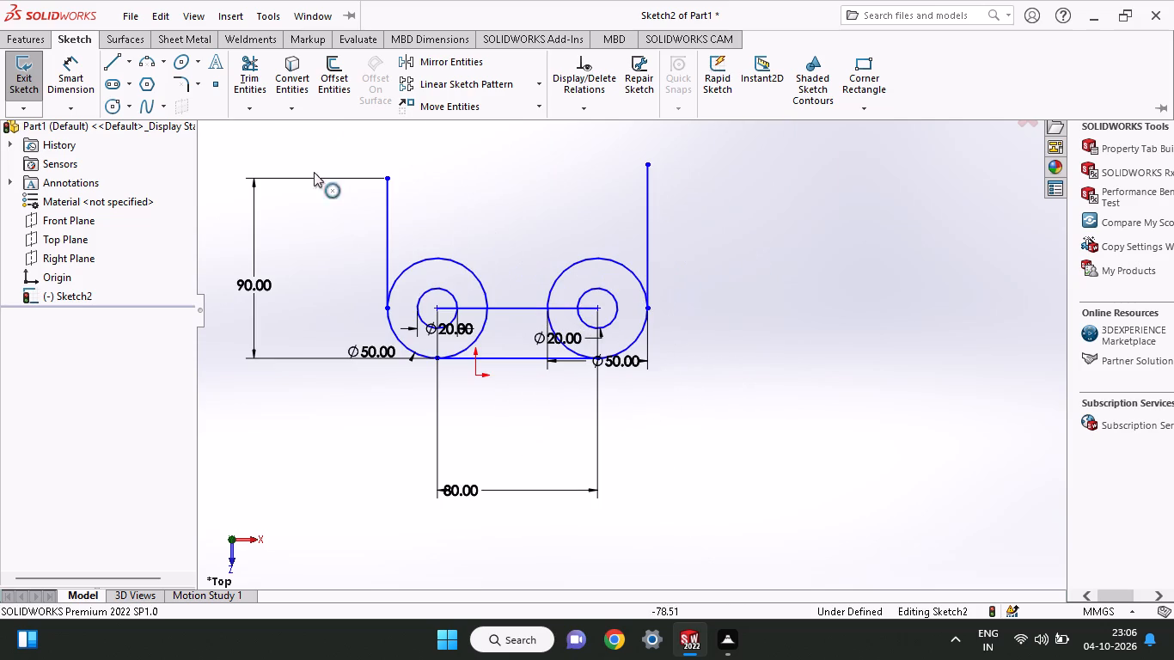
{"action": "left_click", "coordinate": [87, 68]}
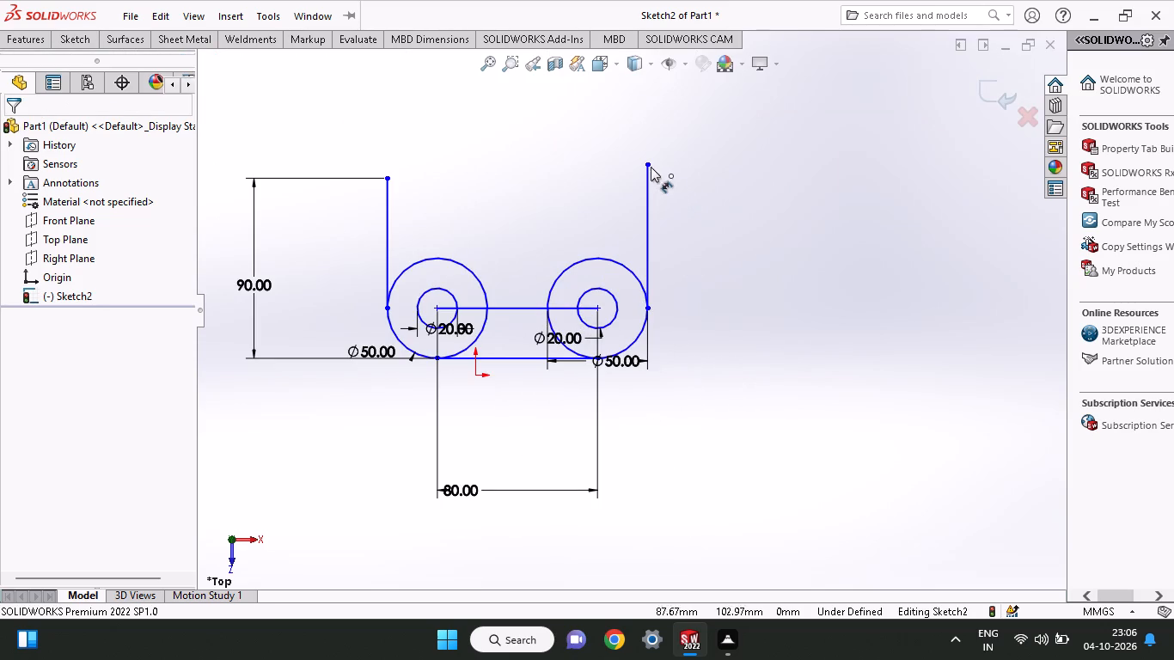
{"action": "left_click", "coordinate": [649, 164]}
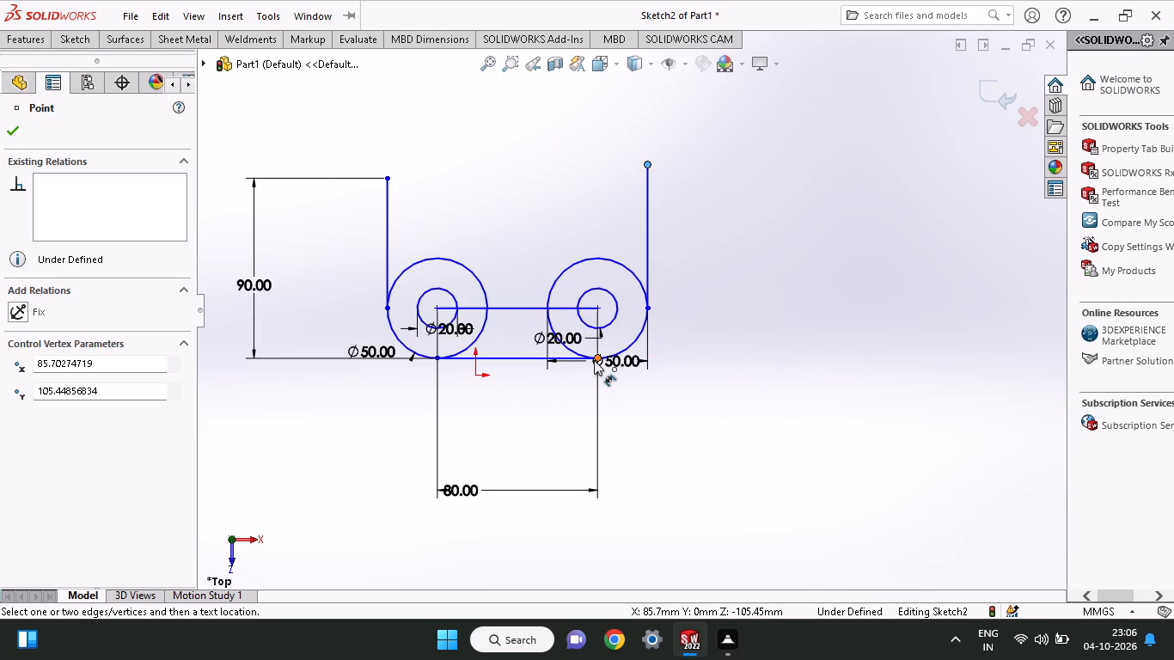
{"action": "left_click", "coordinate": [594, 360]}
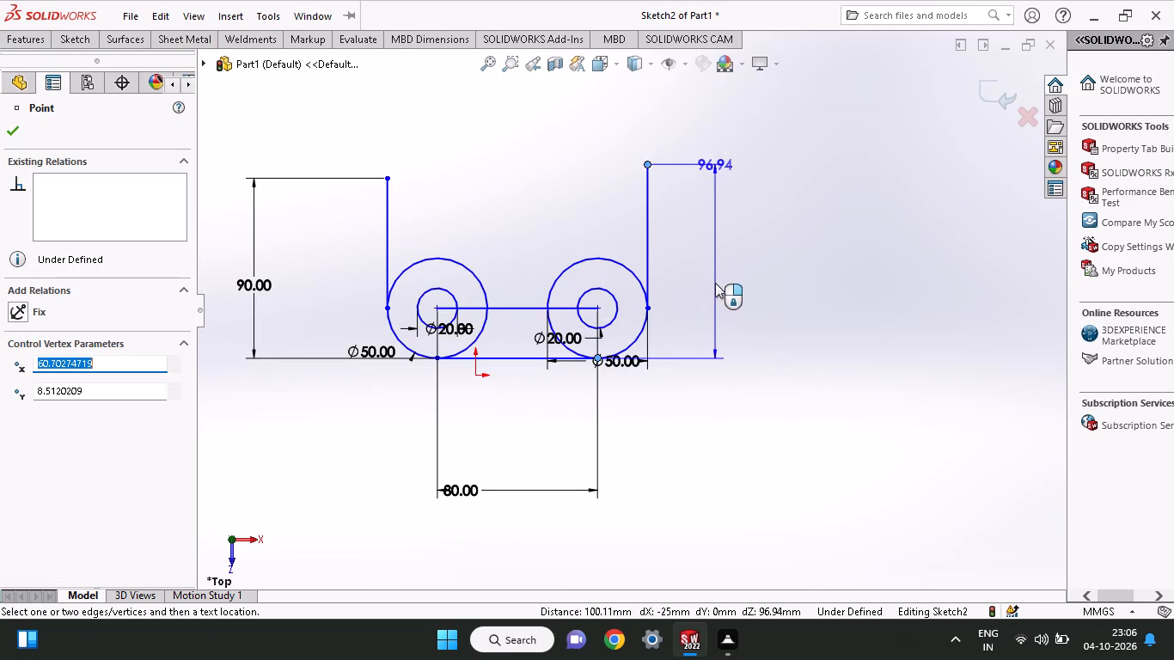
{"action": "left_click", "coordinate": [733, 278]}
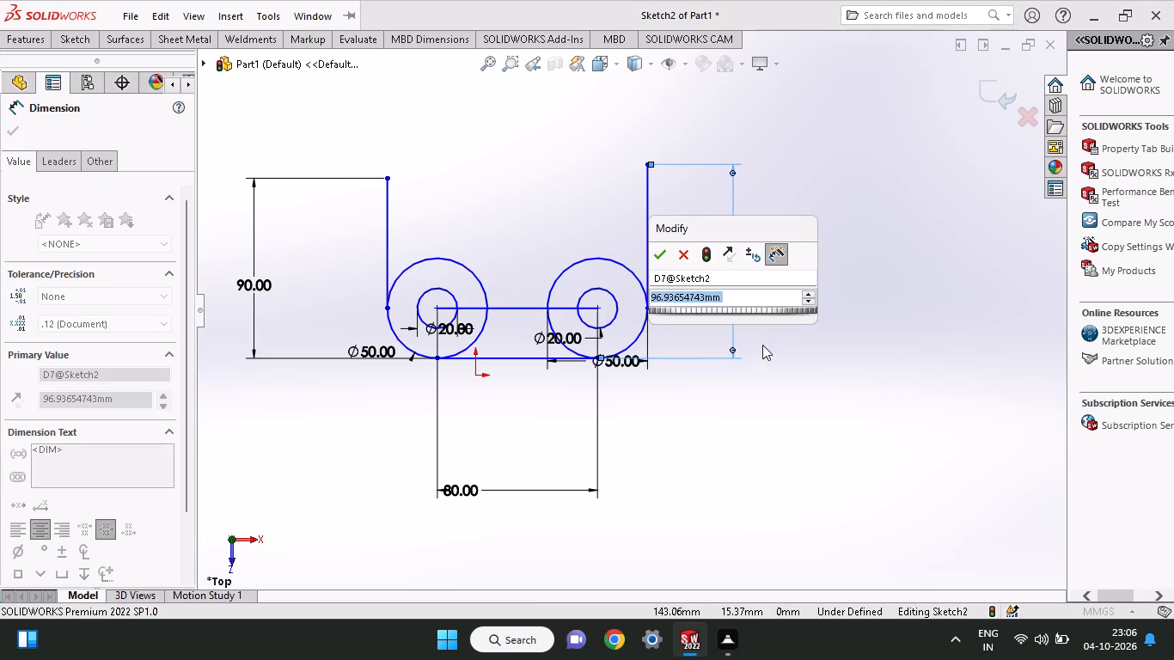
{"action": "type", "text": "90"}
{"action": "key", "text": "Return"}
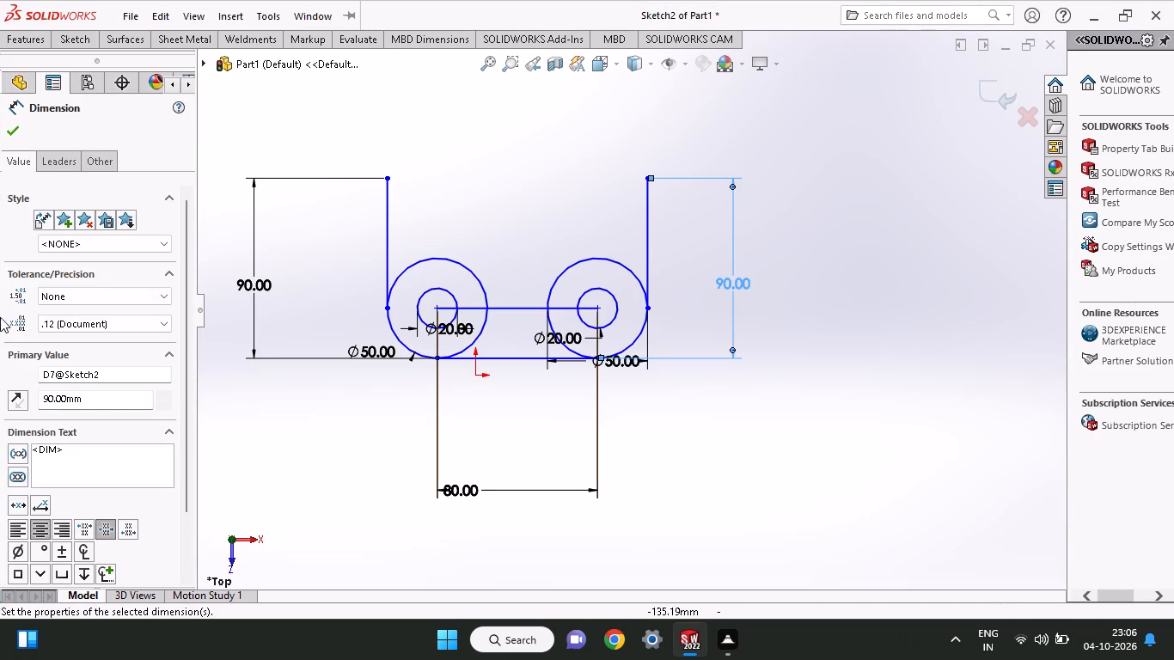
Sketch a 130 mm horizontal line joining the upper ends of the two vertical lines, and end the Line command.
{"action": "left_click", "coordinate": [64, 40]}
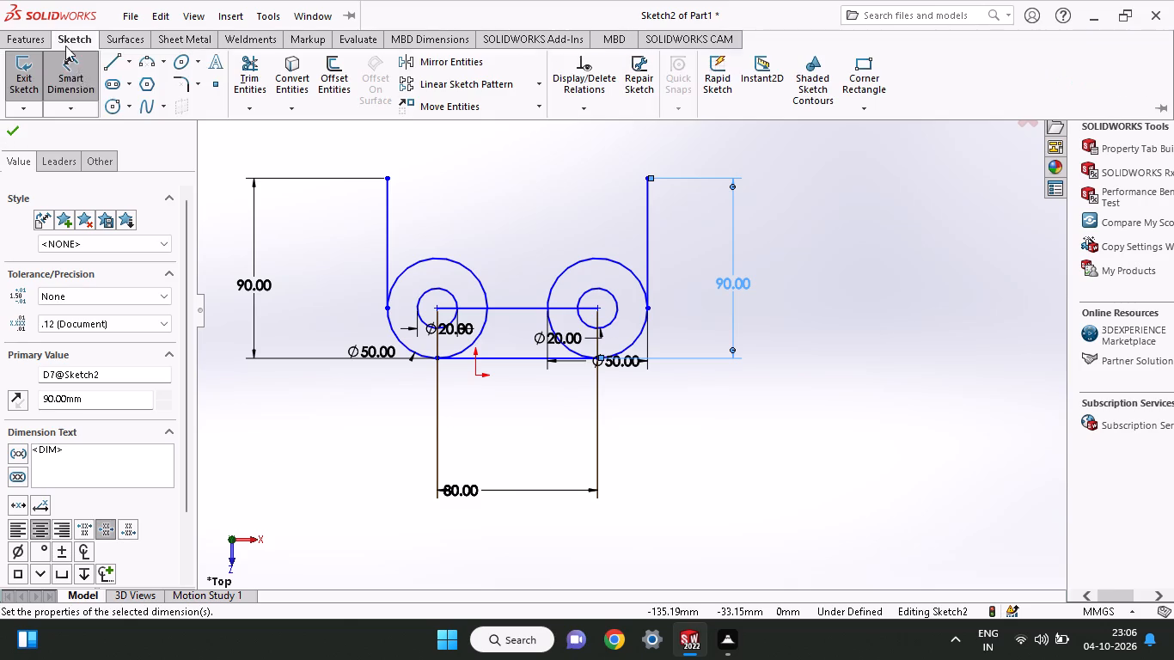
{"action": "left_click", "coordinate": [105, 65]}
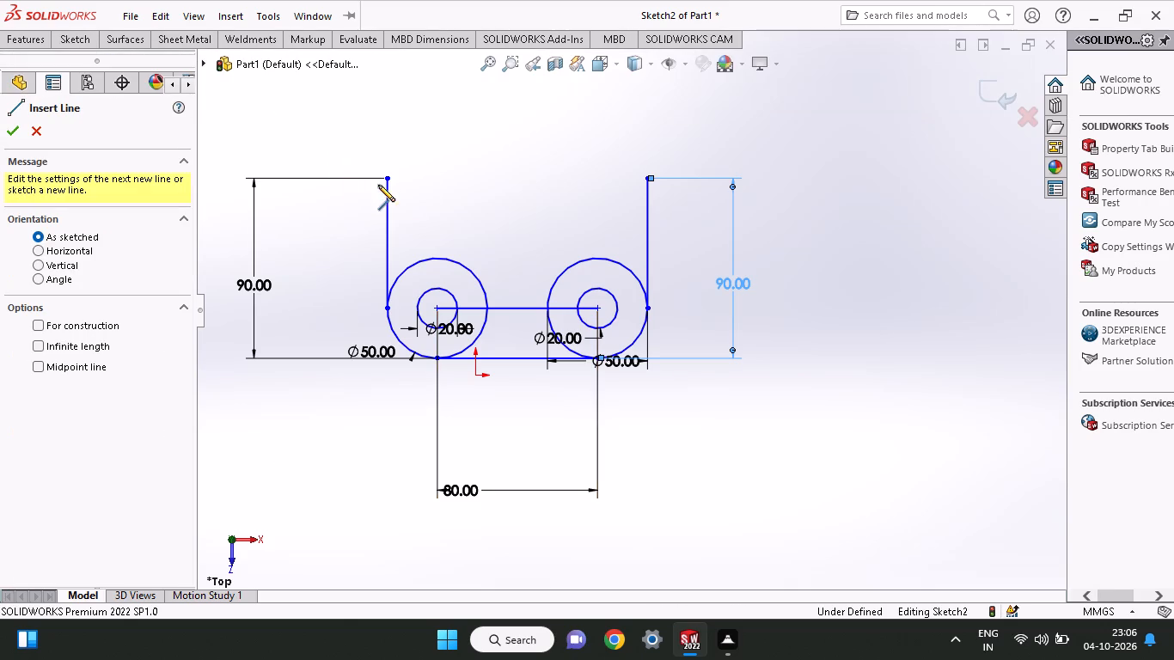
{"action": "left_click", "coordinate": [387, 183]}
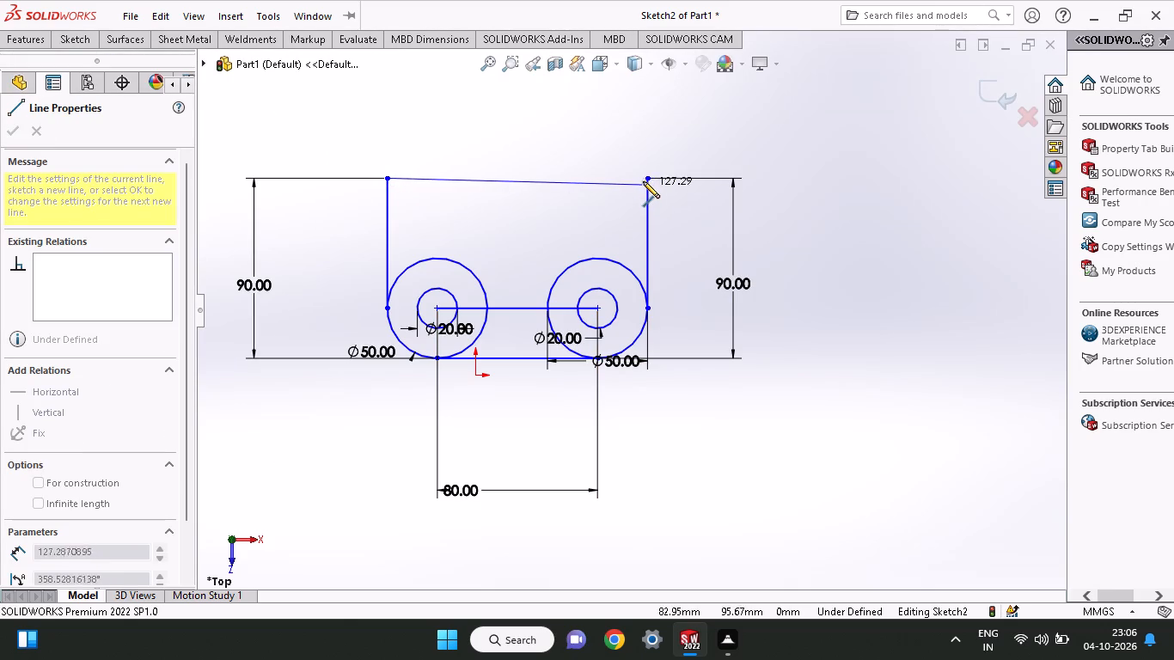
{"action": "left_click", "coordinate": [645, 178]}
{"action": "right_click", "coordinate": [608, 143]}
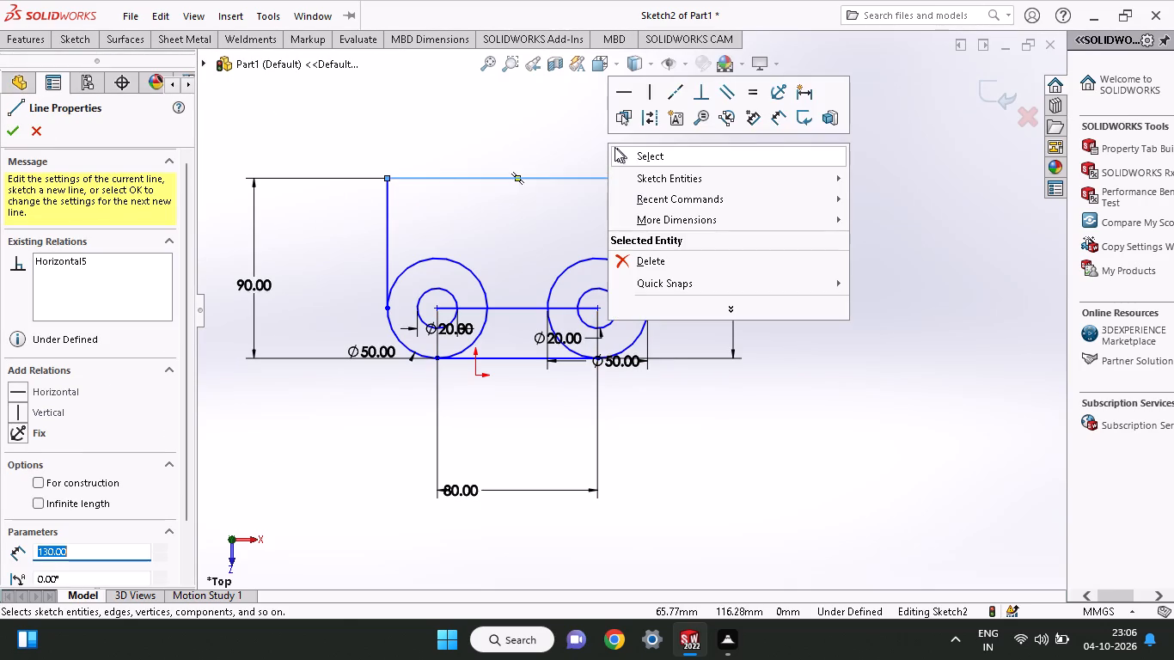
{"action": "left_click", "coordinate": [615, 147]}
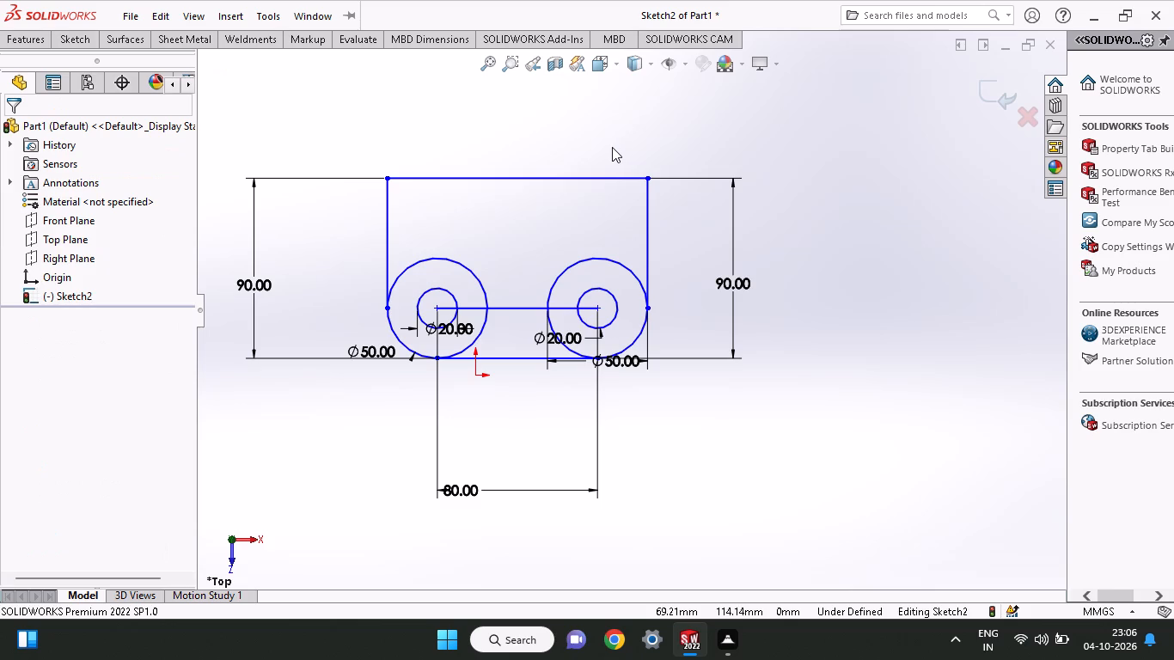
Power-trim the left 50 mm circle to its lower-left quarter arc and trim away the 20 mm circle inside it.
{"action": "left_click", "coordinate": [76, 46]}
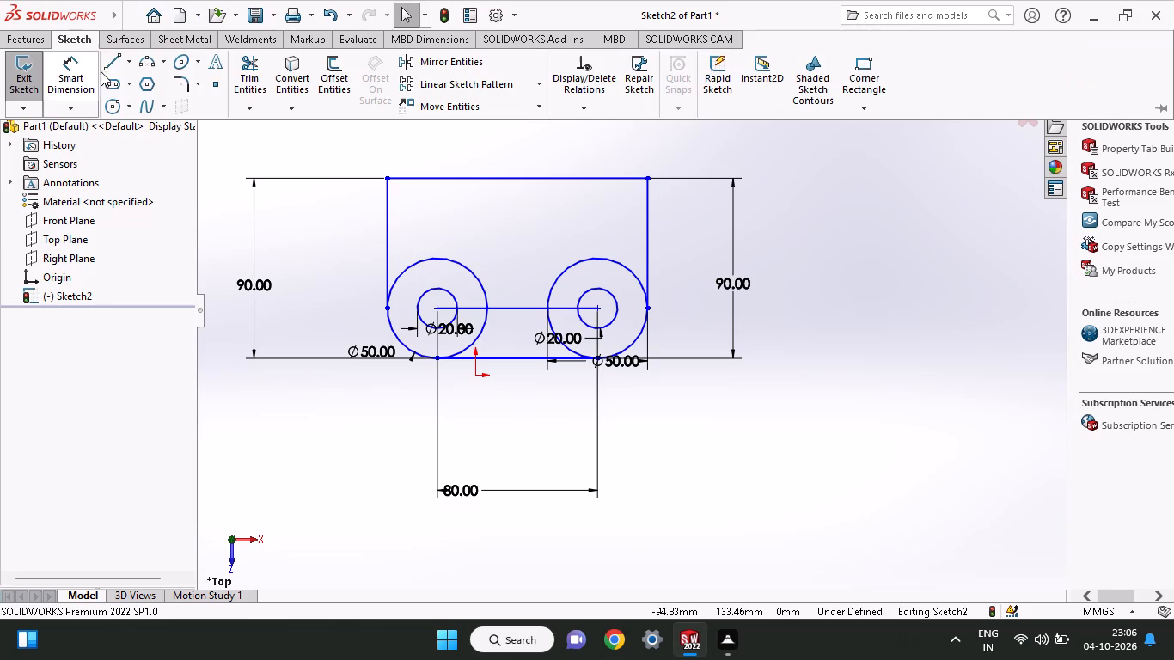
{"action": "left_click", "coordinate": [238, 71]}
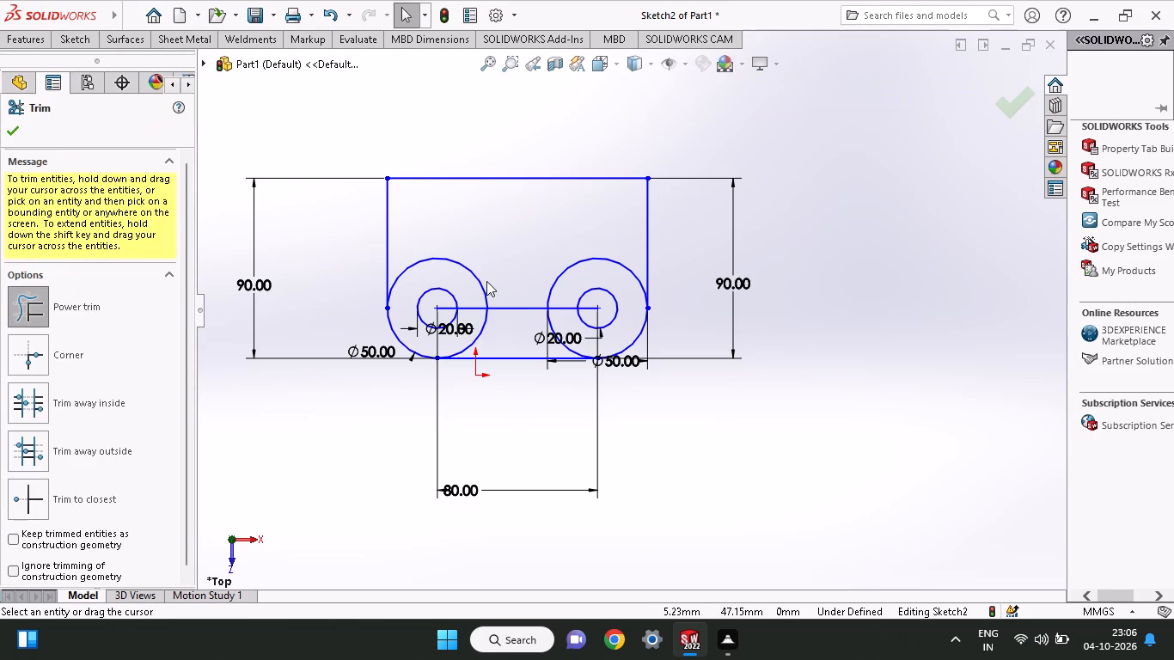
{"action": "left_click_drag", "start_coordinate": [471, 249], "coordinate": [462, 274]}
{"action": "left_click", "coordinate": [487, 320]}
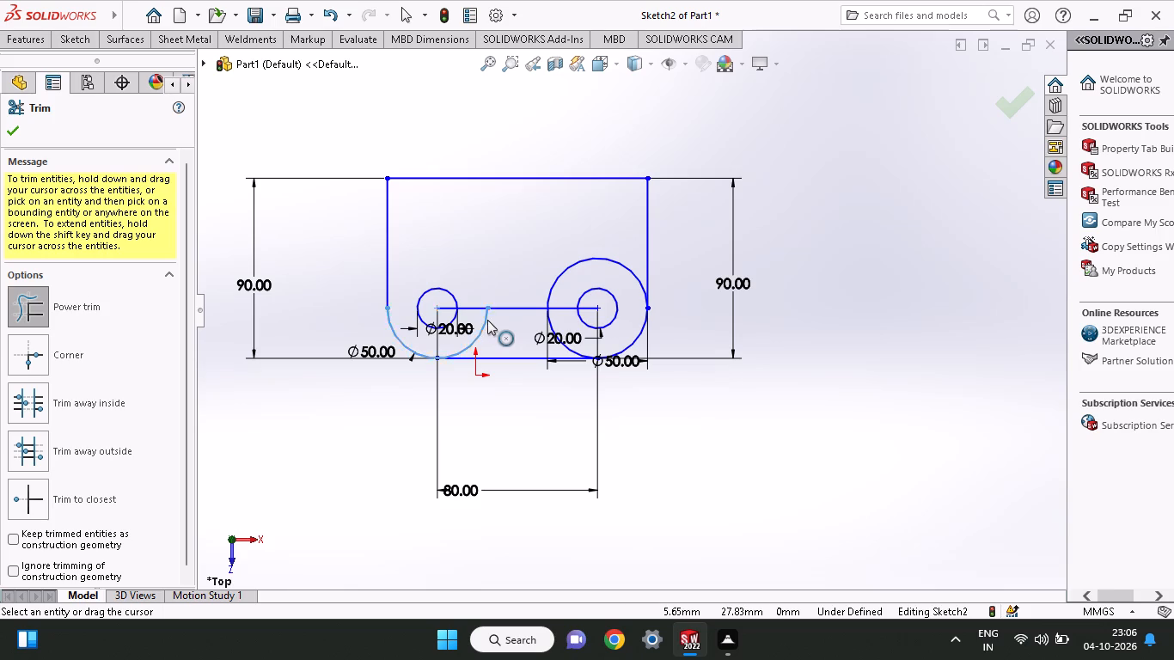
{"action": "left_click", "coordinate": [80, 304]}
{"action": "left_click_drag", "start_coordinate": [490, 330], "coordinate": [447, 318]}
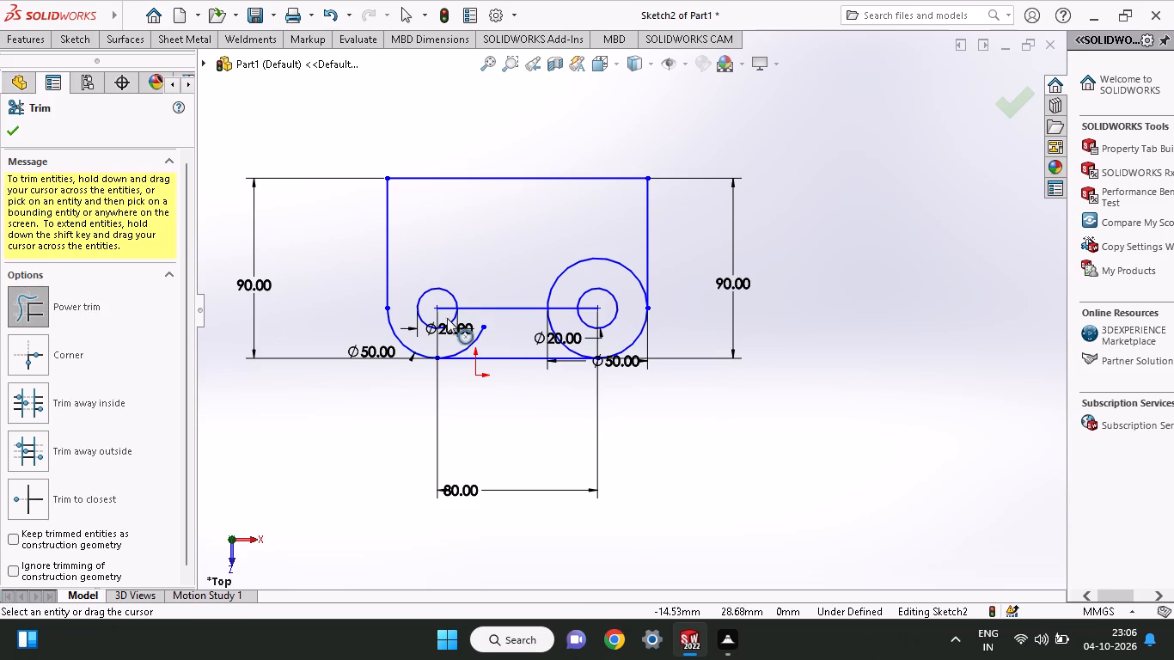
{"action": "left_click_drag", "start_coordinate": [447, 318], "coordinate": [473, 333]}
{"action": "left_click_drag", "start_coordinate": [506, 350], "coordinate": [461, 331]}
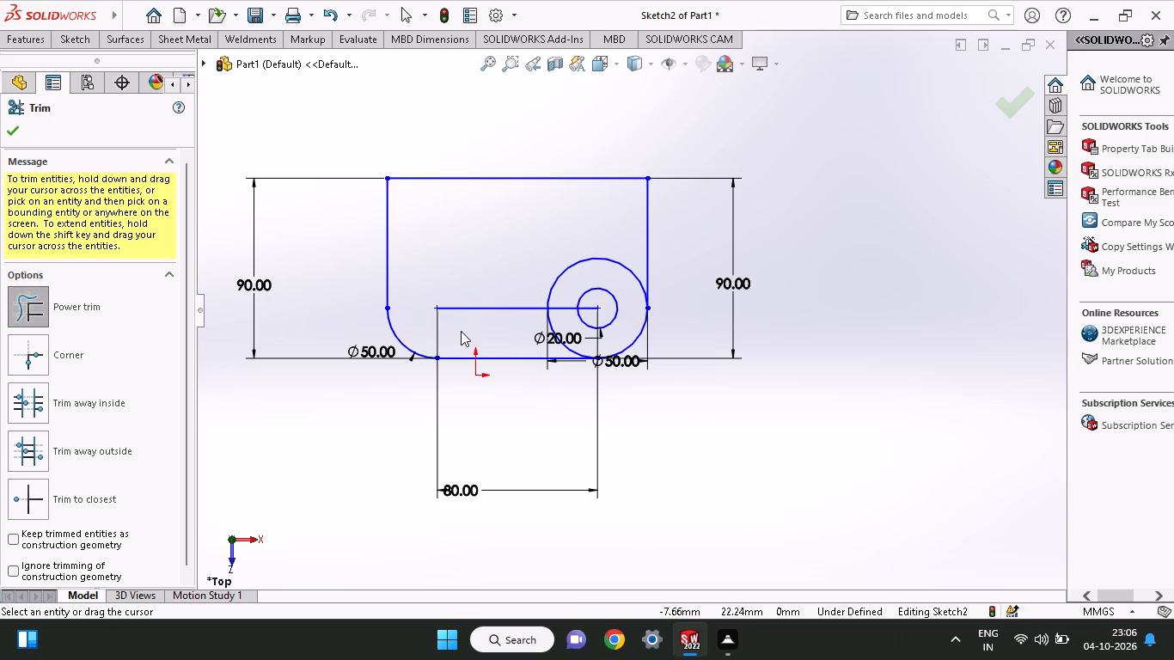
Power-trim the right 50 mm circle to its lower-right quarter arc and trim away the line joining the two circle centres.
{"action": "left_click_drag", "start_coordinate": [479, 272], "coordinate": [479, 317]}
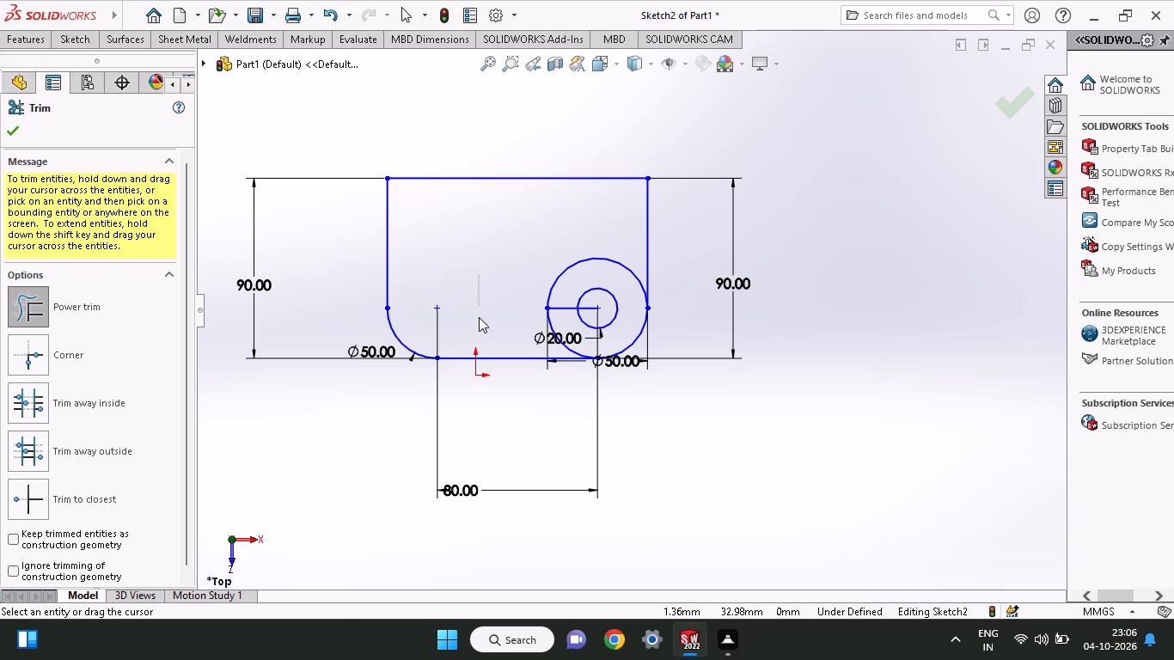
{"action": "left_click_drag", "start_coordinate": [479, 317], "coordinate": [479, 318]}
{"action": "left_click_drag", "start_coordinate": [558, 235], "coordinate": [566, 289]}
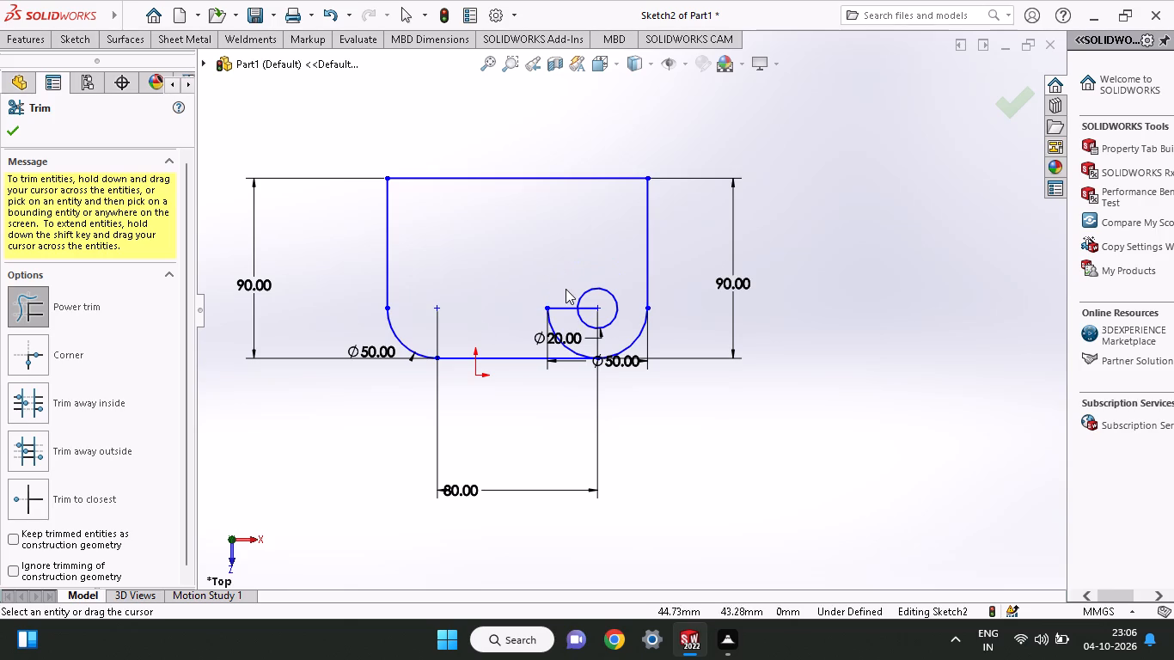
{"action": "left_click_drag", "start_coordinate": [566, 314], "coordinate": [540, 334]}
{"action": "left_click_drag", "start_coordinate": [563, 321], "coordinate": [554, 283]}
{"action": "left_click_drag", "start_coordinate": [559, 321], "coordinate": [567, 280]}
{"action": "left_click_drag", "start_coordinate": [588, 316], "coordinate": [589, 305]}
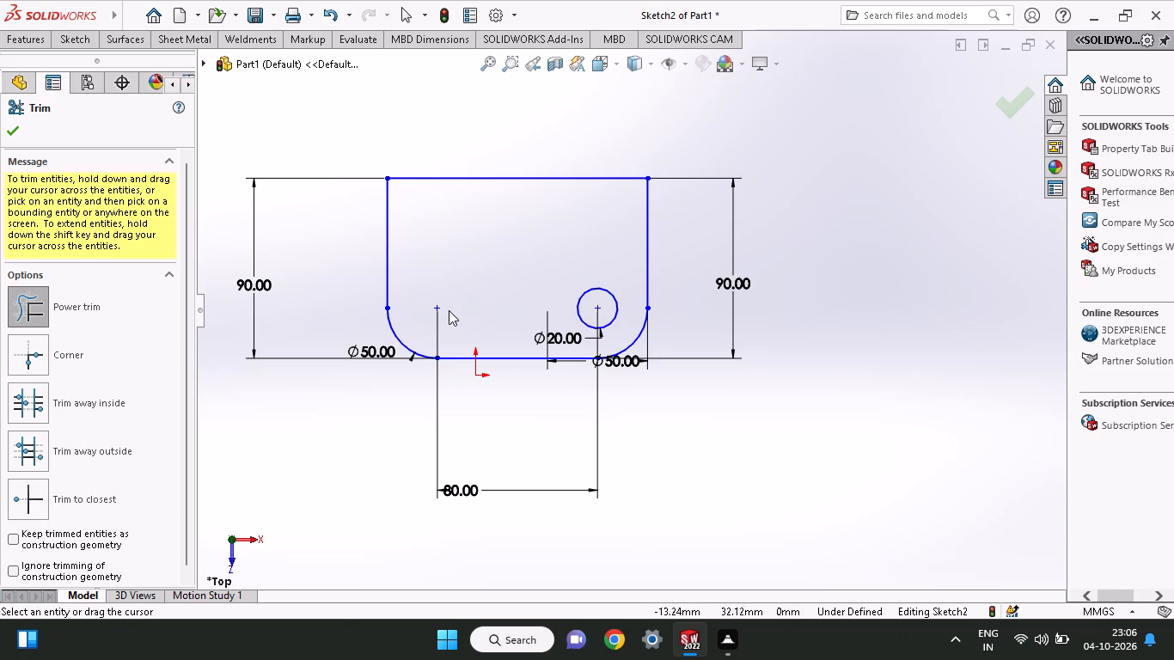
Trim away the 20 mm circle at the centre of the right corner arc.
{"action": "left_click", "coordinate": [64, 37]}
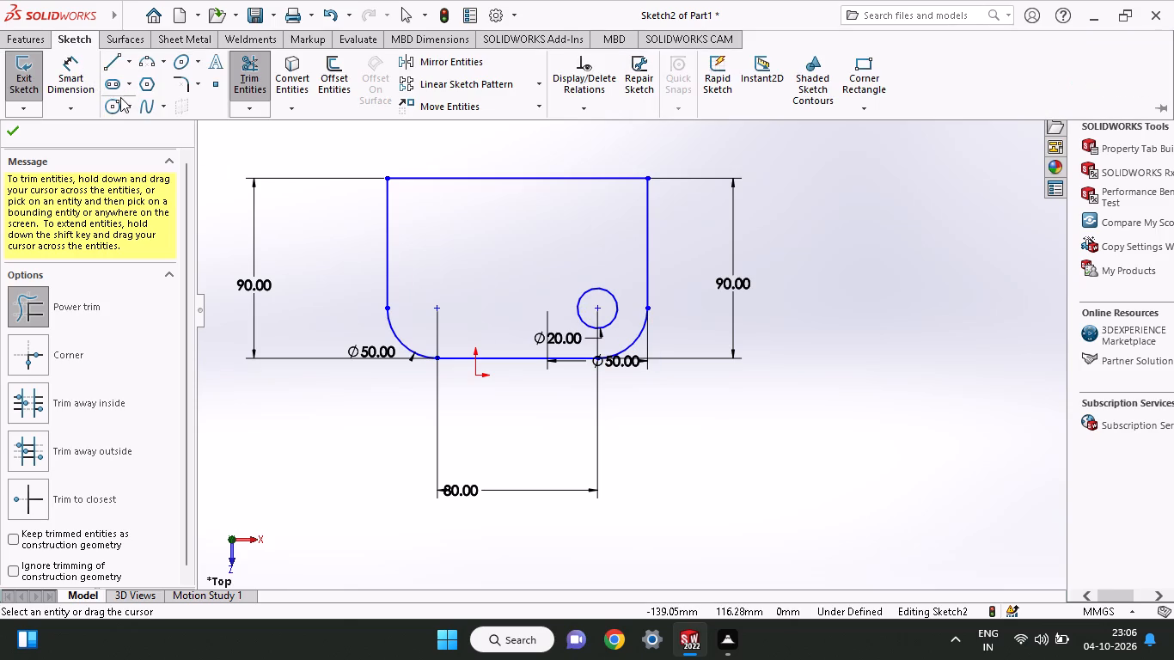
{"action": "left_click_drag", "start_coordinate": [568, 261], "coordinate": [599, 328]}
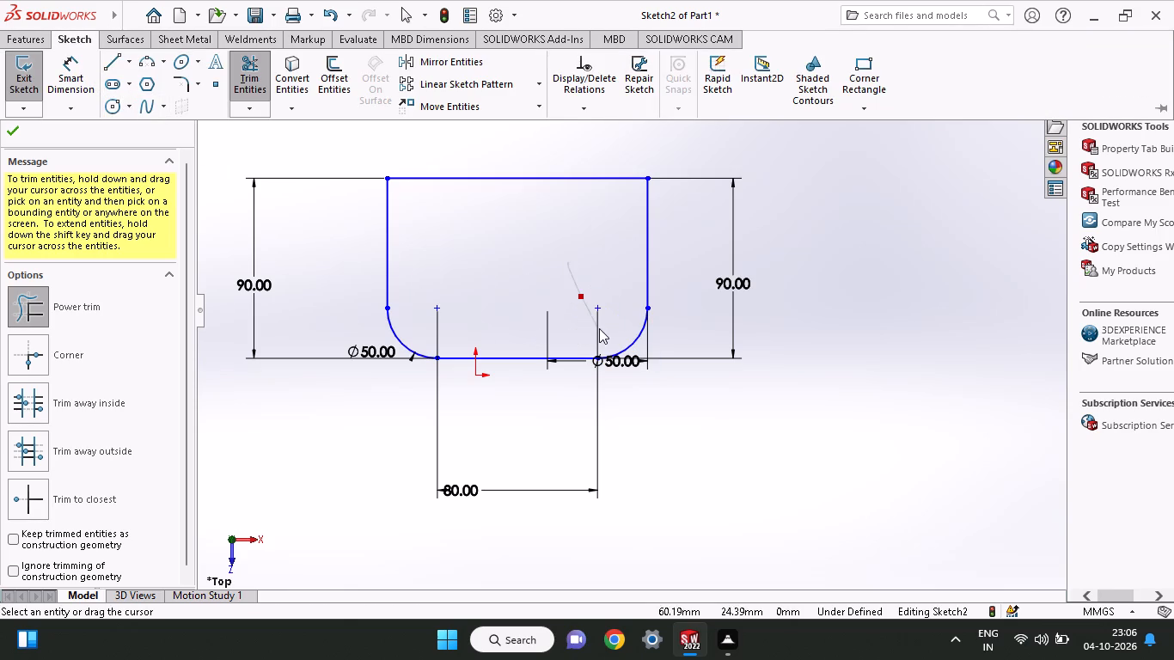
{"action": "left_click_drag", "start_coordinate": [599, 328], "coordinate": [600, 328]}
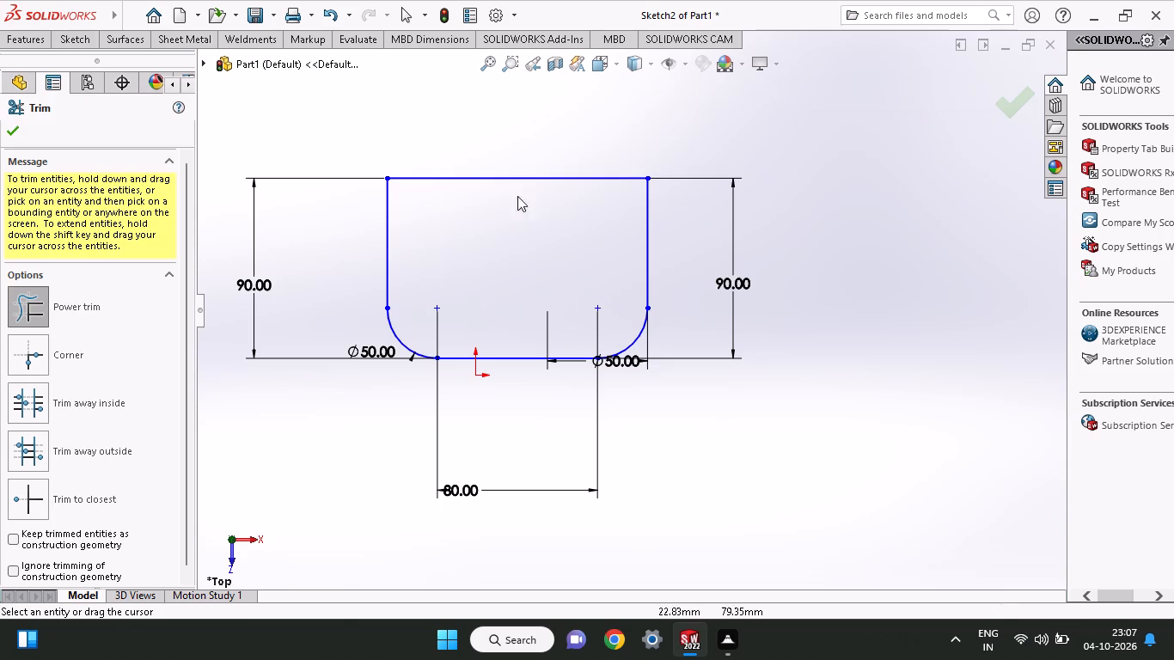
Extrude the closed plate profile as a blind boss 25 mm deep.
{"action": "left_click", "coordinate": [43, 46]}
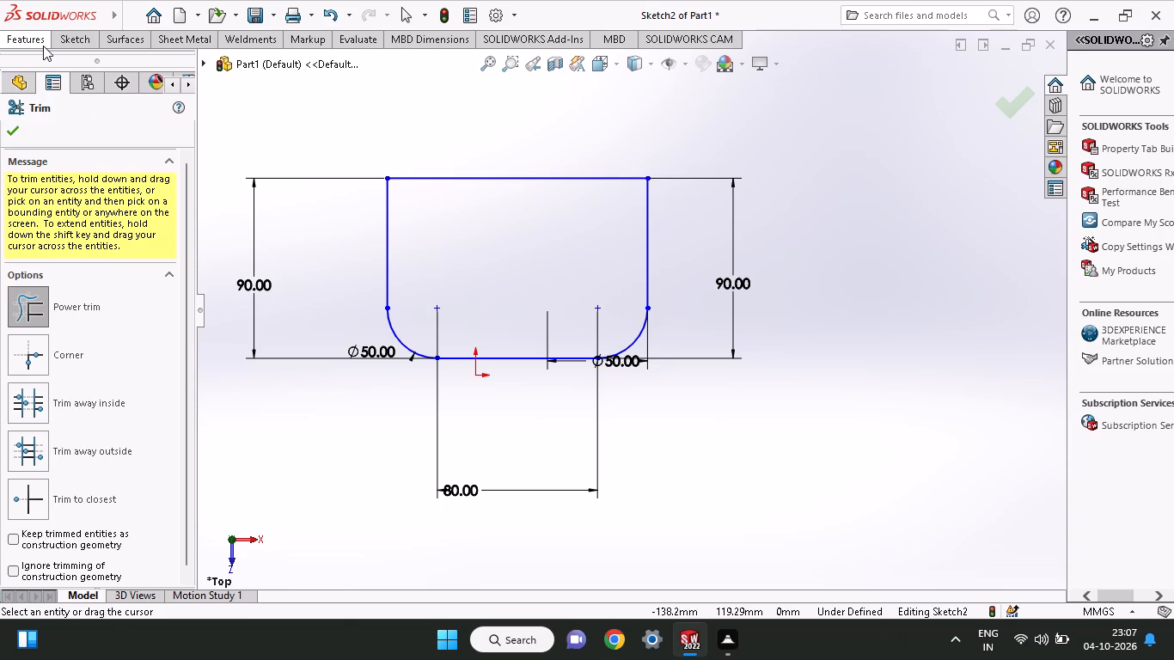
{"action": "left_click", "coordinate": [34, 70]}
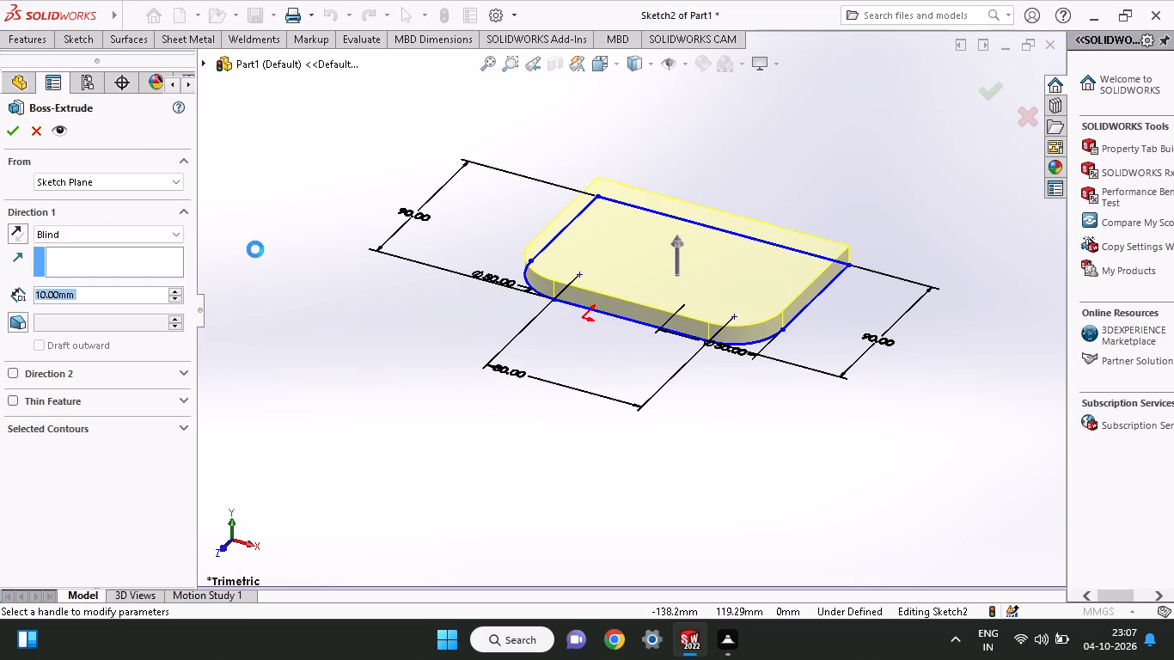
{"action": "type", "text": "25"}
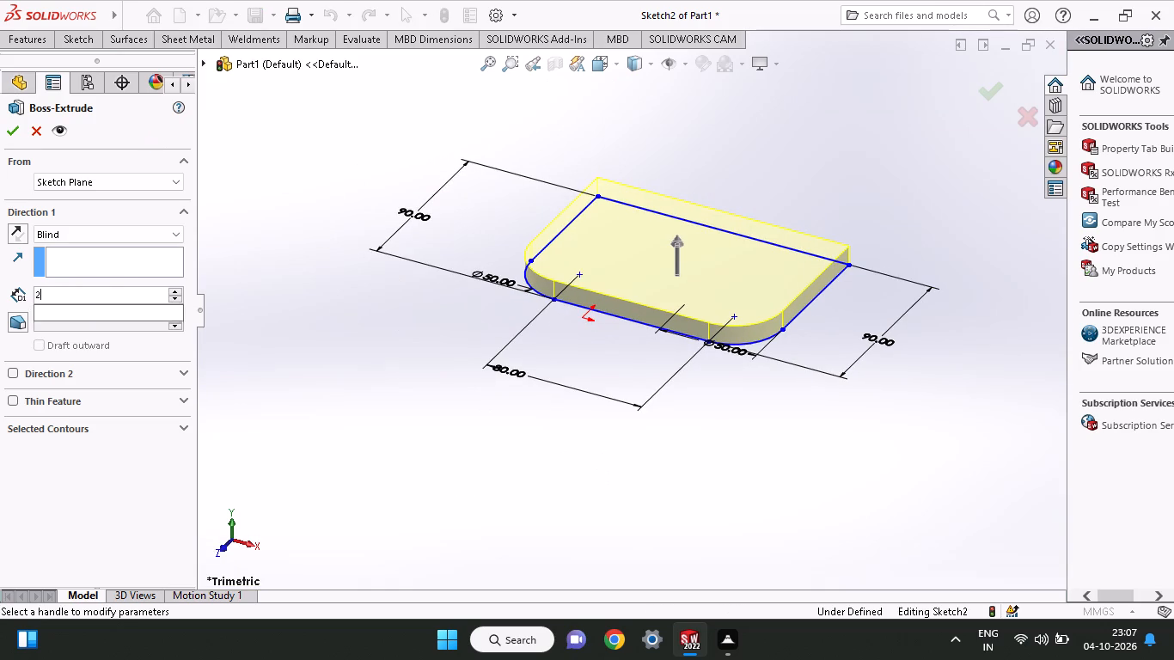
{"action": "key", "text": "Return"}
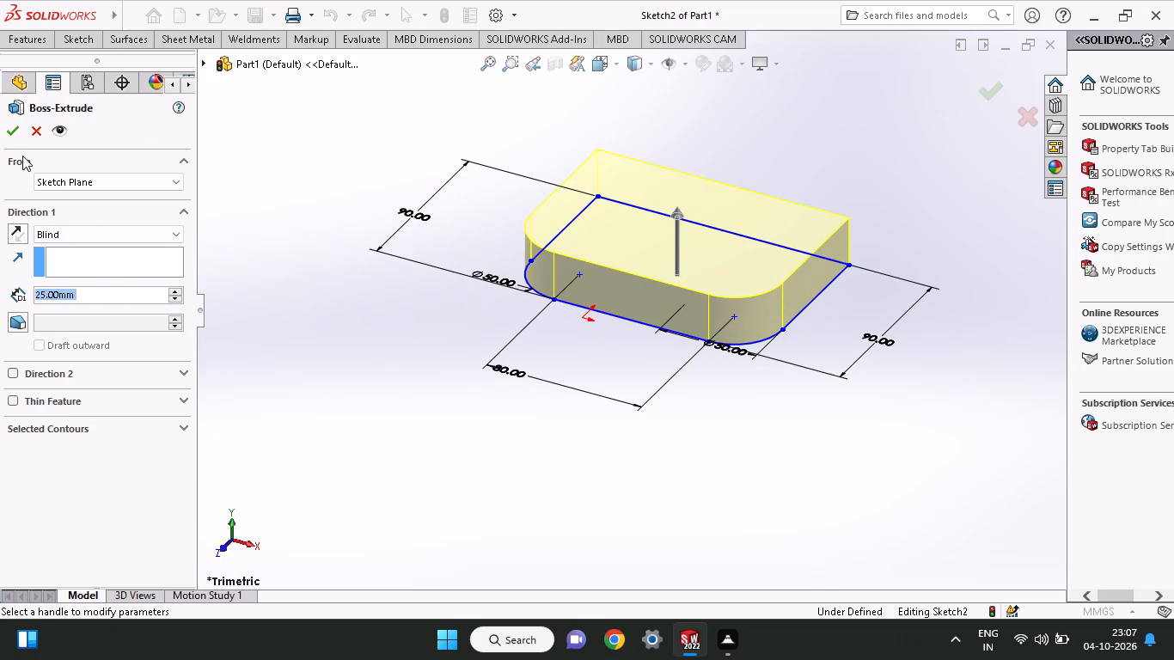
{"action": "left_click", "coordinate": [11, 133]}
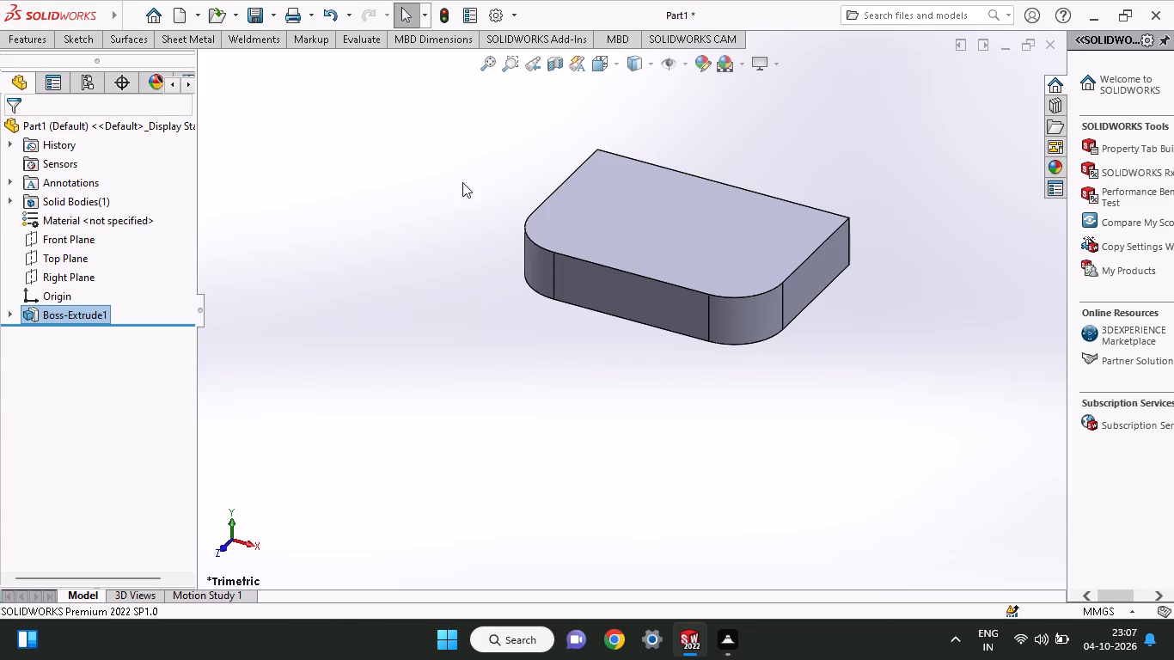
Examine the extruded plate's shape from several sides.
{"action": "middle_click_drag", "start_coordinate": [434, 143], "coordinate": [580, 440]}
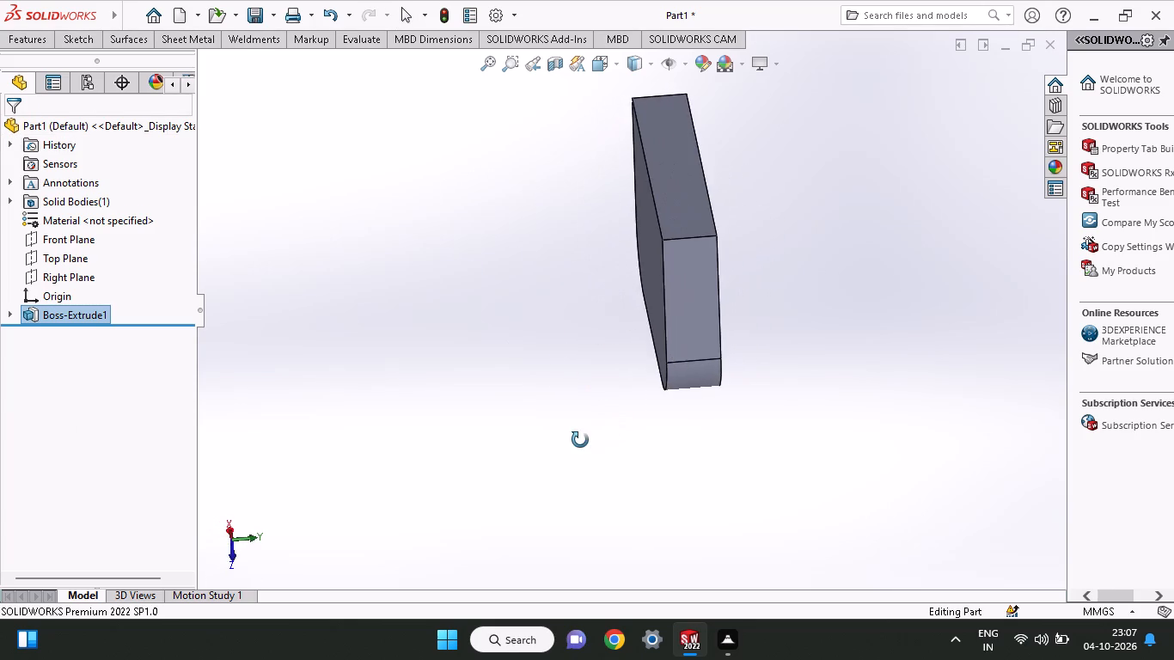
{"action": "middle_click_drag", "start_coordinate": [580, 440], "coordinate": [522, 368]}
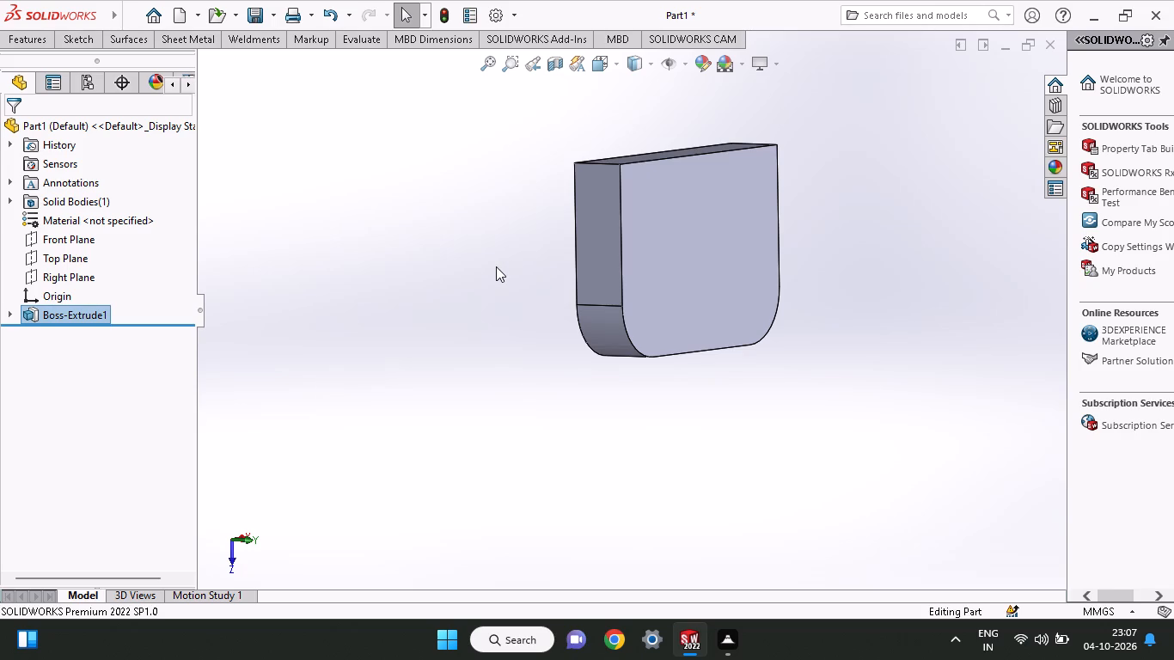
{"action": "middle_click_drag", "start_coordinate": [496, 266], "coordinate": [371, 275]}
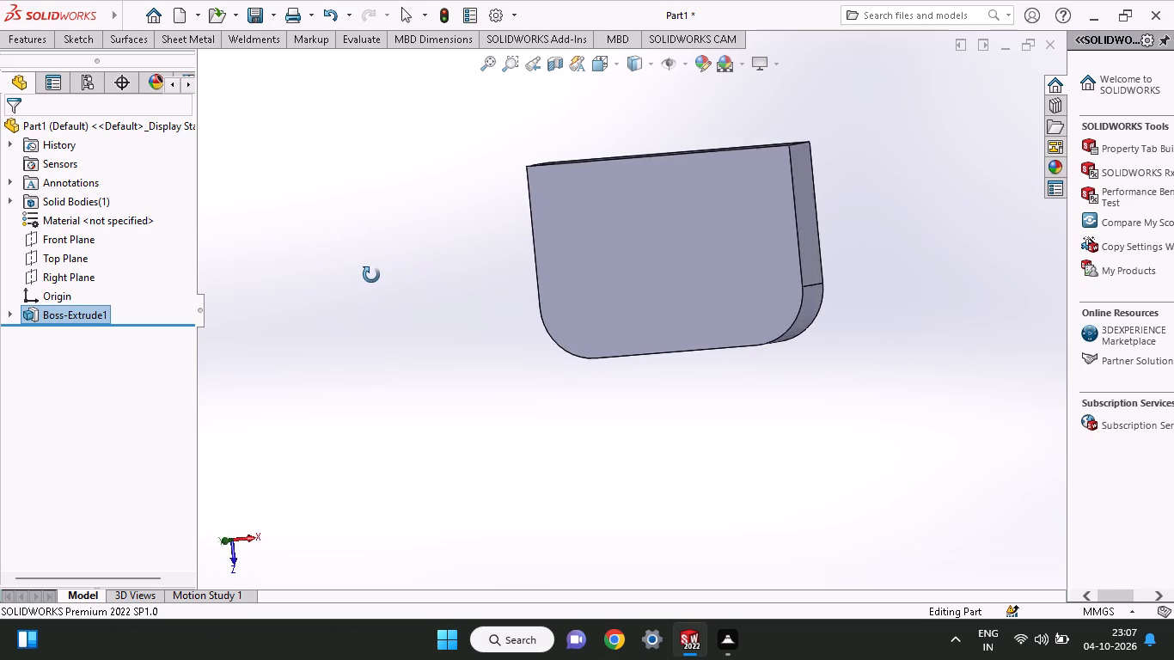
{"action": "middle_click_drag", "start_coordinate": [371, 275], "coordinate": [325, 286]}
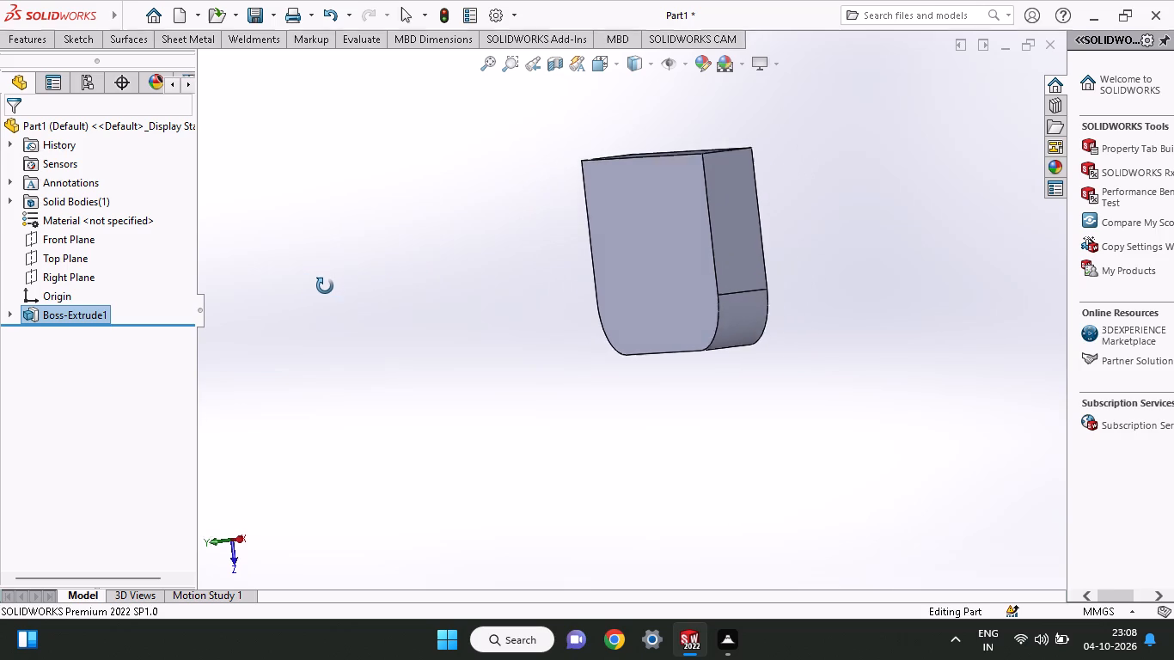
{"action": "middle_click_drag", "start_coordinate": [325, 286], "coordinate": [399, 290]}
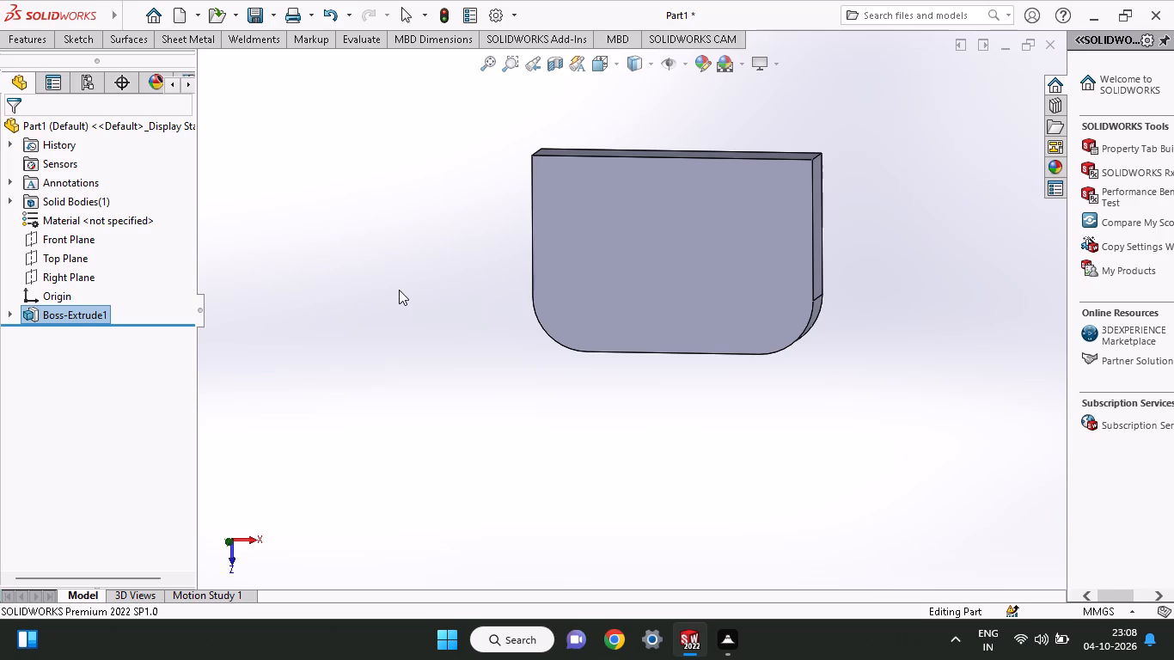
{"action": "middle_click_drag", "start_coordinate": [525, 306], "coordinate": [541, 306]}
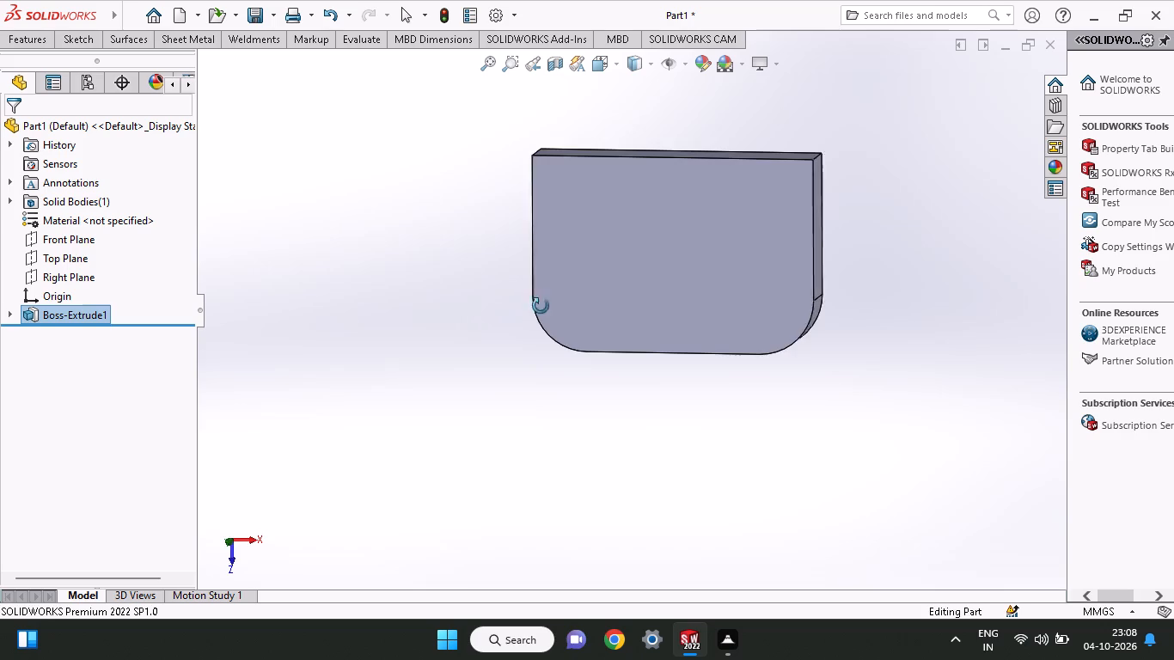
{"action": "middle_click_drag", "start_coordinate": [541, 306], "coordinate": [635, 325]}
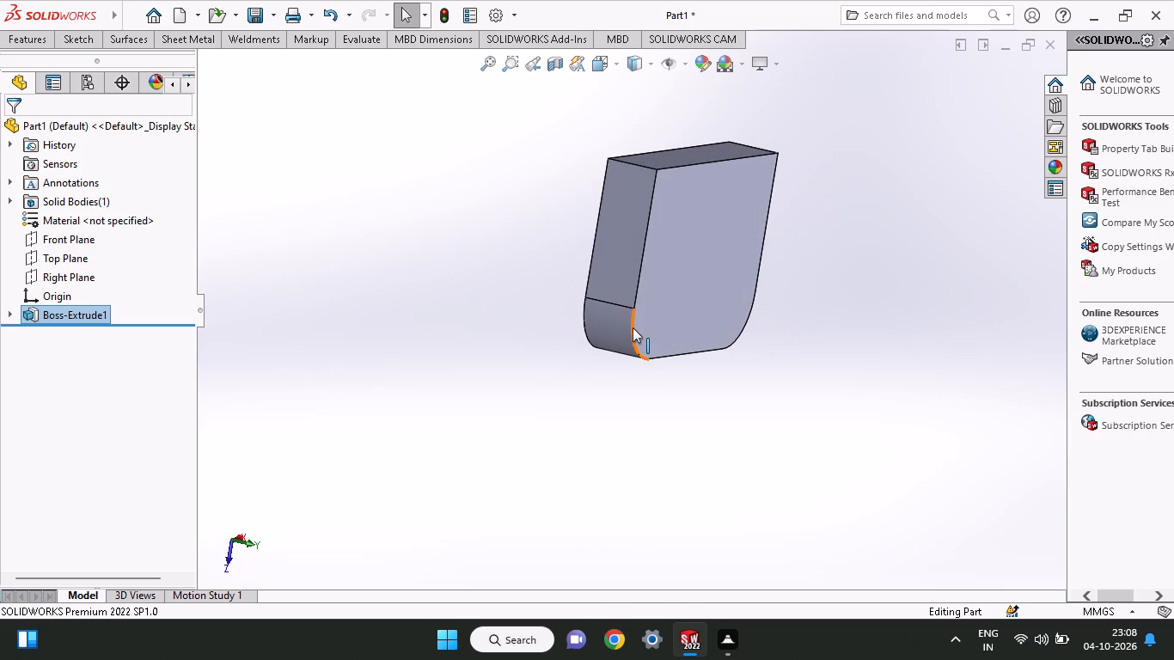
{"action": "middle_click_drag", "start_coordinate": [633, 327], "coordinate": [499, 311]}
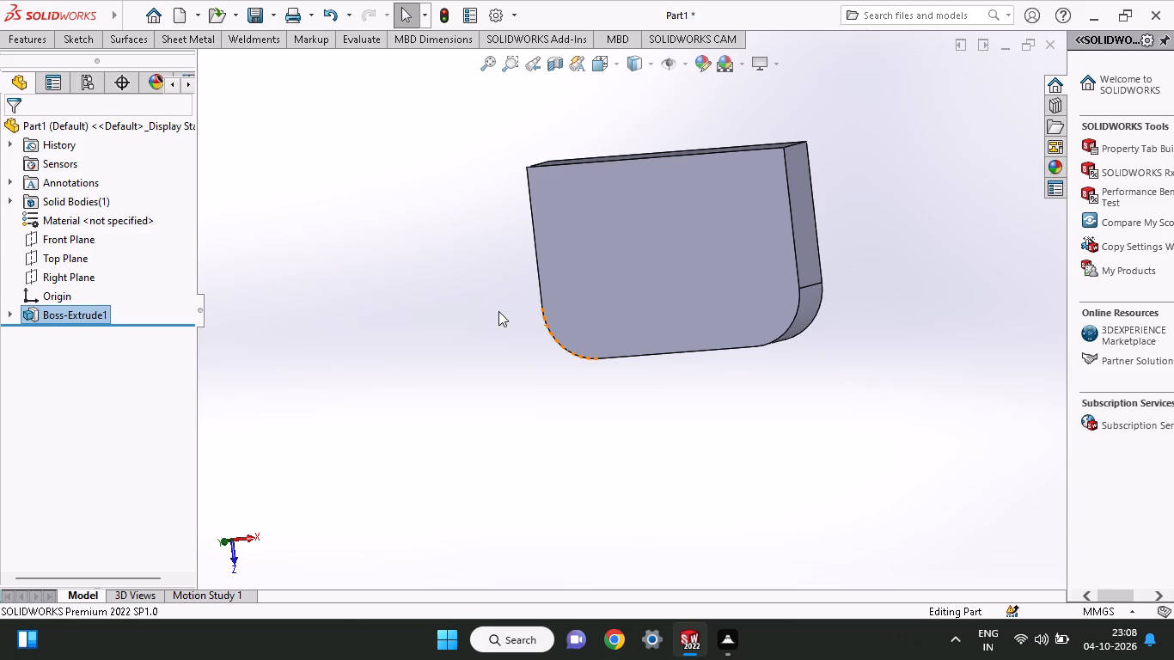
Start a sketch on the plate's top face and draw a vertical line about 25 mm long down its left edge from the upper-left corner.
{"action": "left_click", "coordinate": [555, 262]}
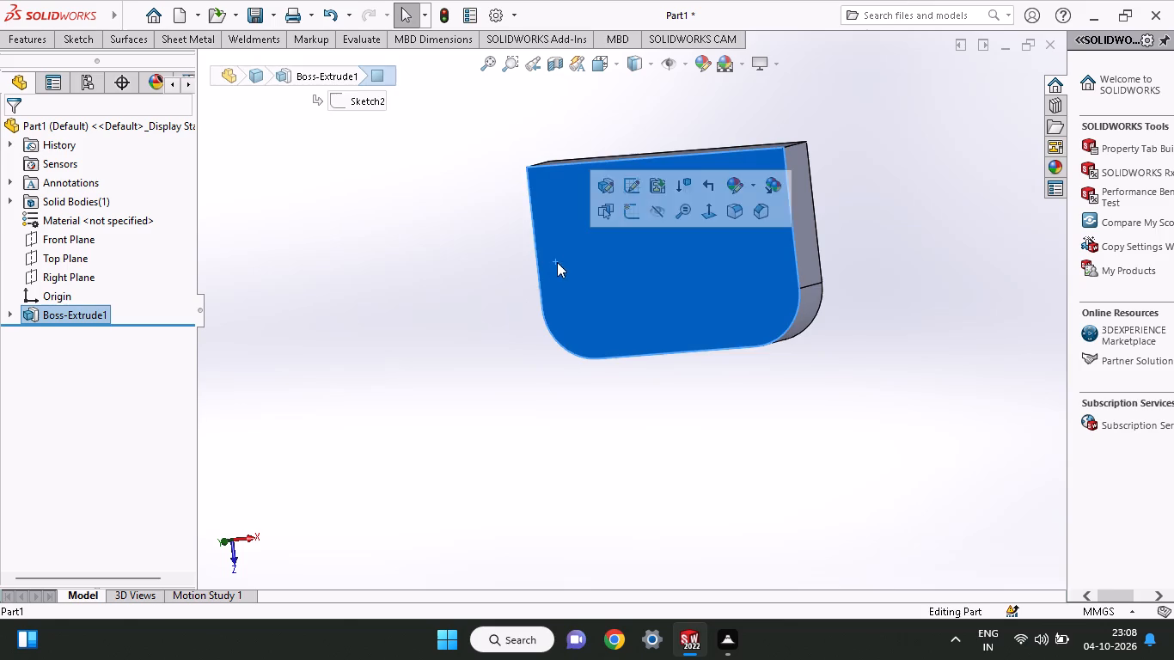
{"action": "left_click", "coordinate": [639, 216]}
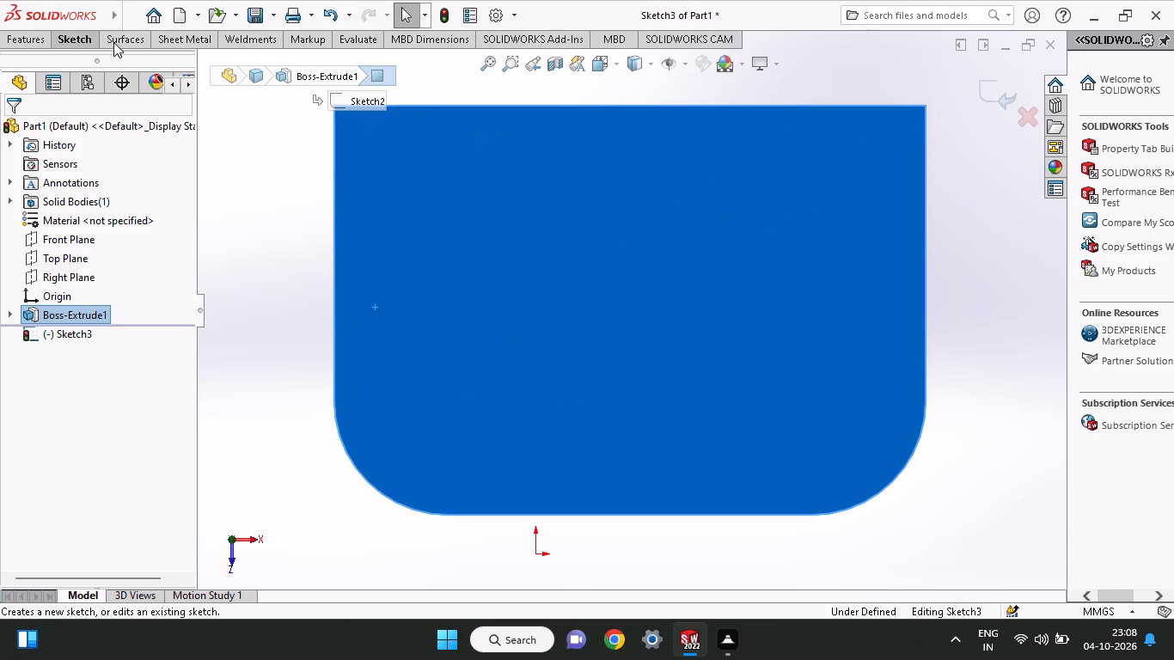
{"action": "left_click", "coordinate": [83, 35]}
{"action": "left_click", "coordinate": [112, 70]}
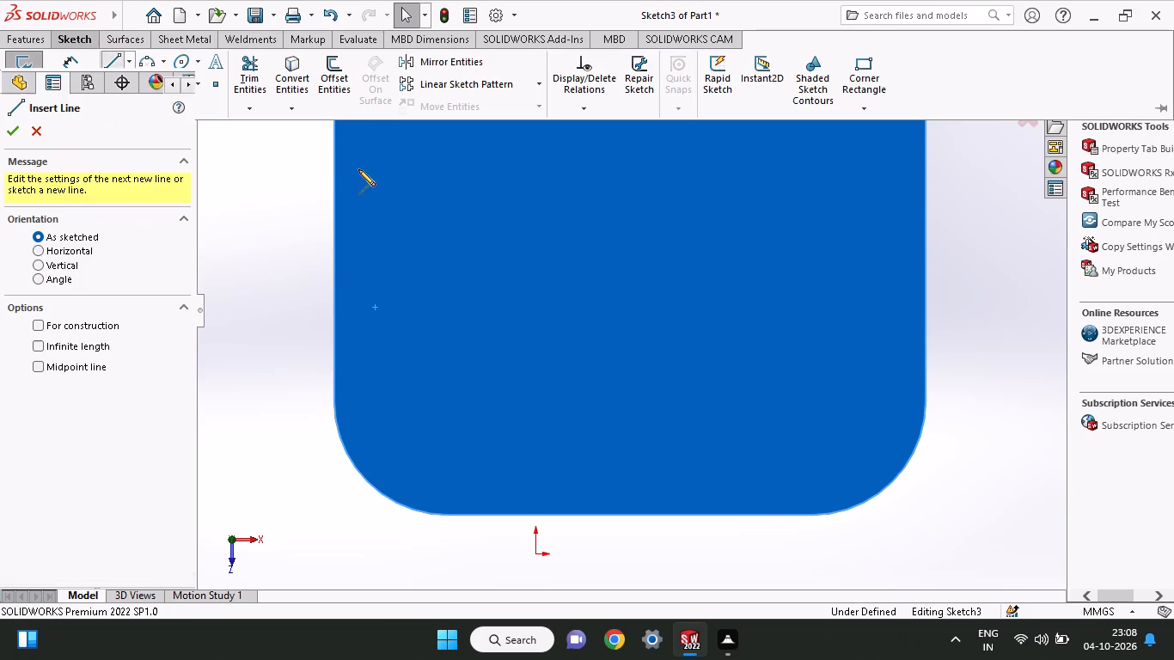
{"action": "left_click", "coordinate": [336, 106]}
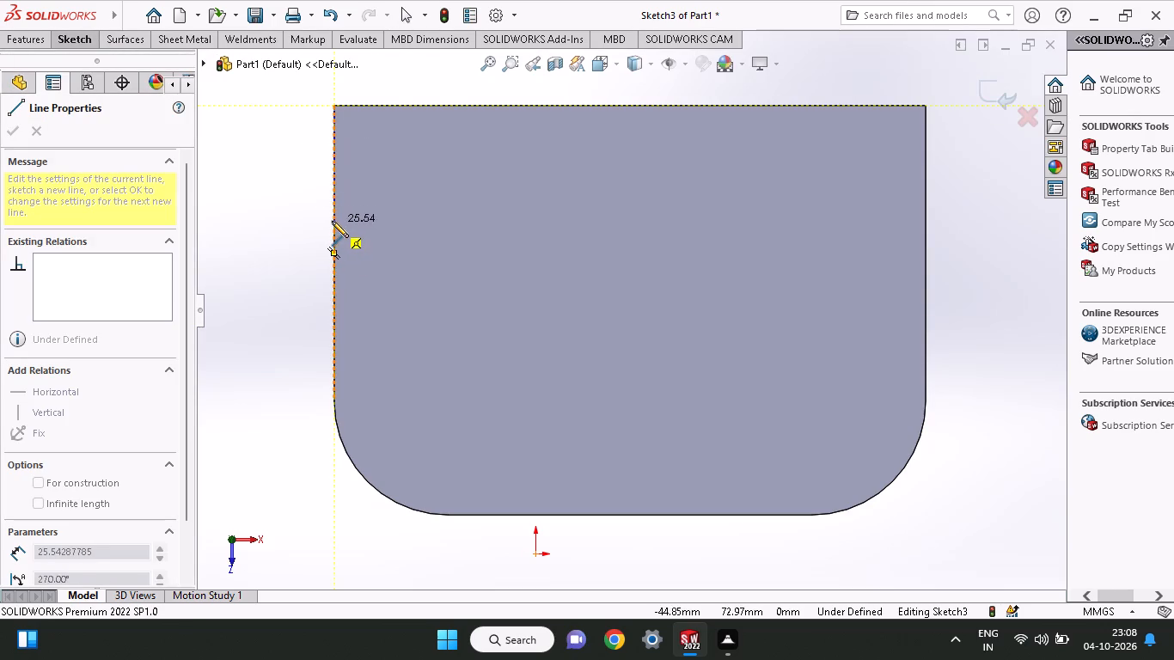
{"action": "left_click", "coordinate": [333, 220]}
{"action": "right_click", "coordinate": [272, 203]}
{"action": "left_click", "coordinate": [289, 219]}
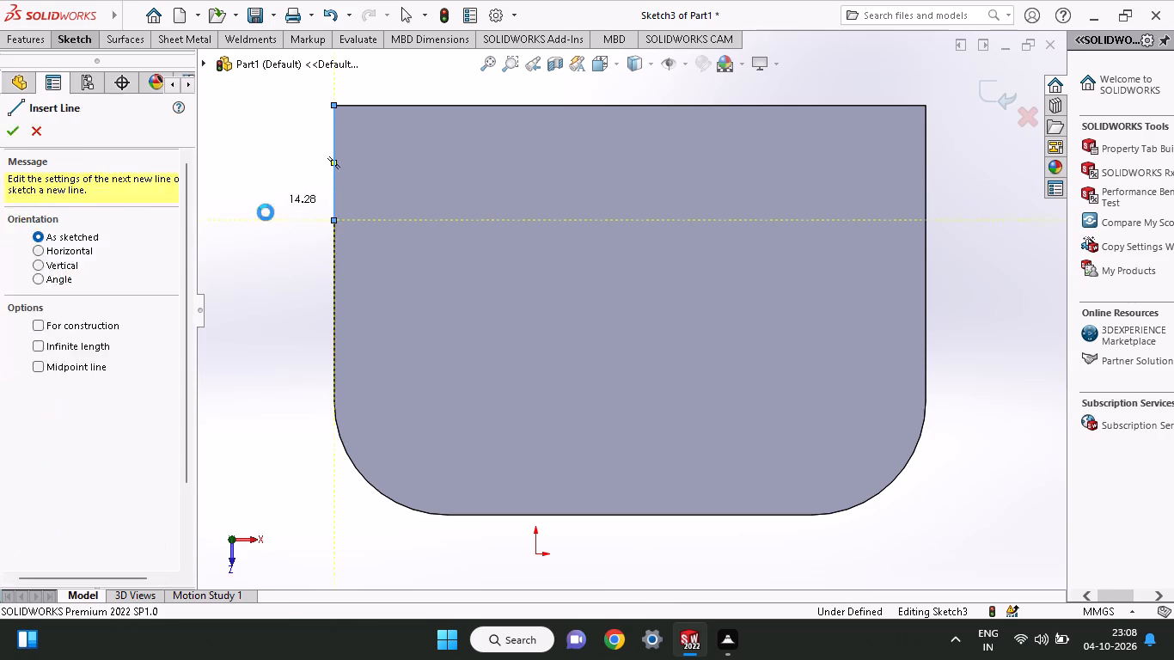
Dimension the distance between the two endpoints of the left-edge line as 25 mm.
{"action": "left_click", "coordinate": [86, 46]}
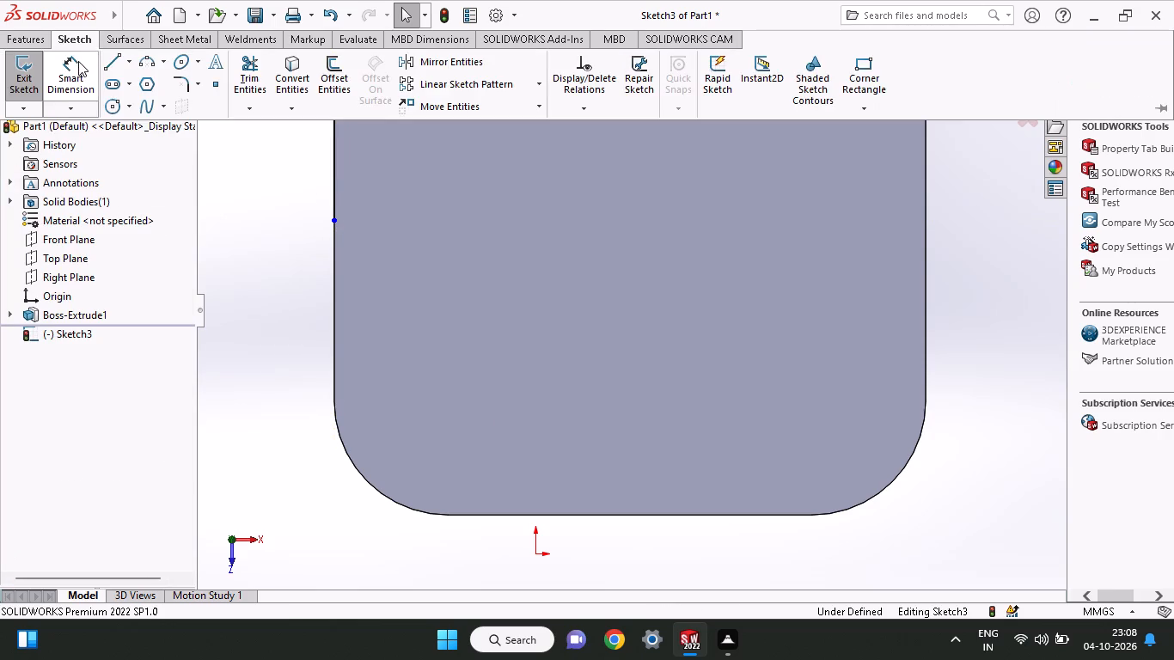
{"action": "left_click", "coordinate": [78, 61]}
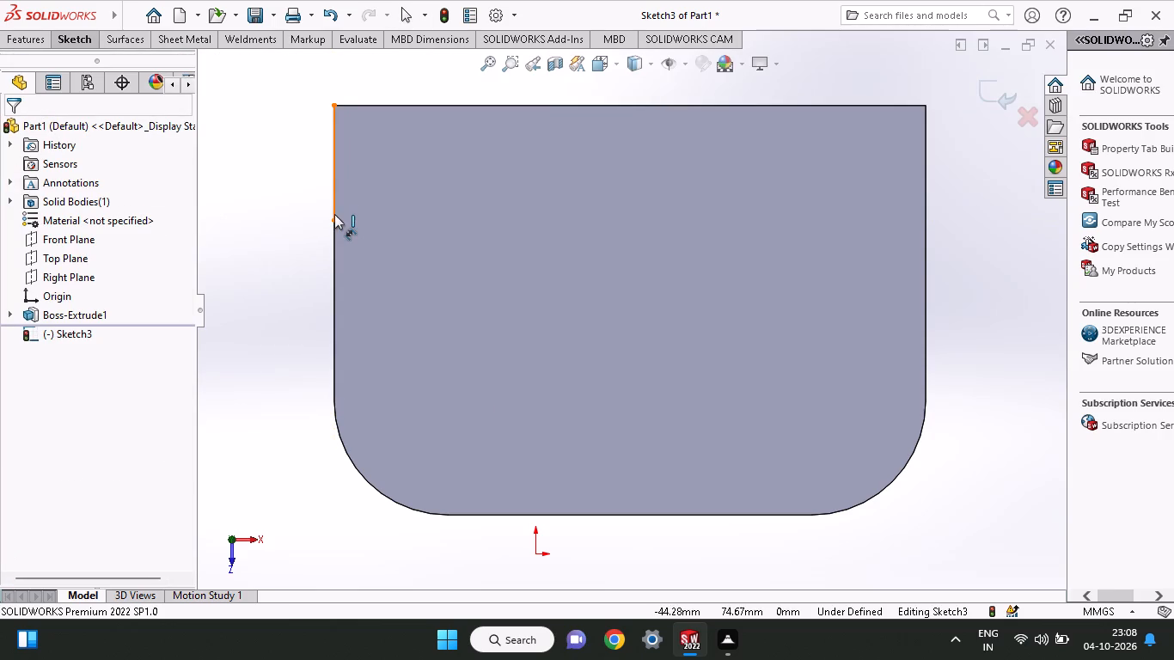
{"action": "left_click", "coordinate": [331, 221]}
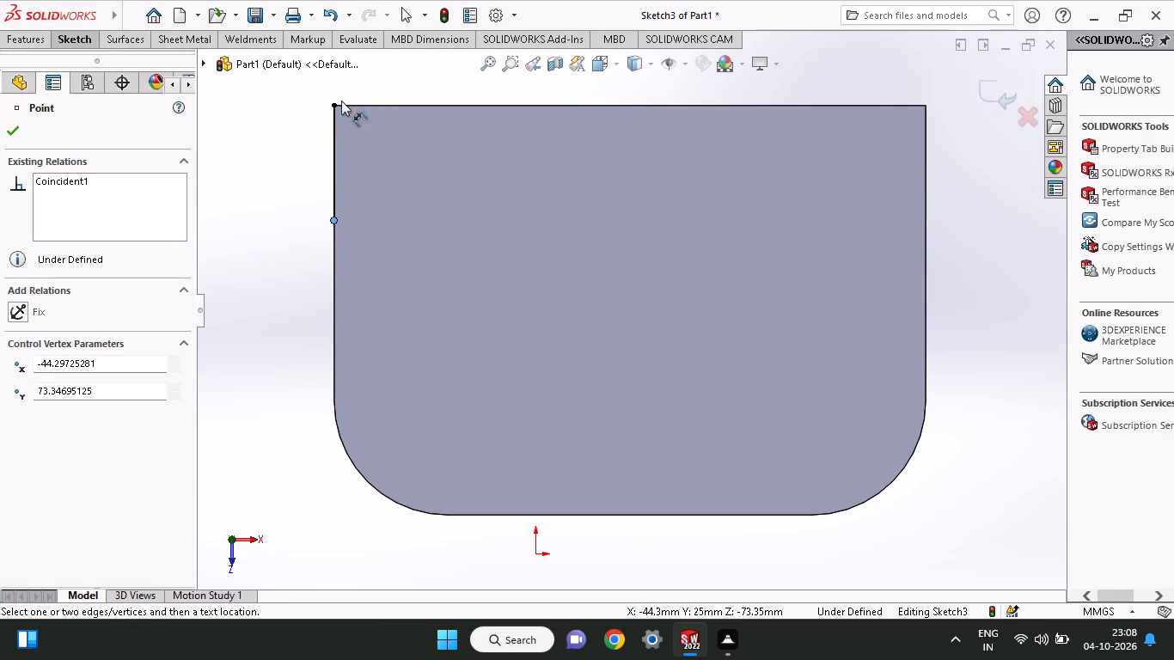
{"action": "left_click", "coordinate": [336, 106]}
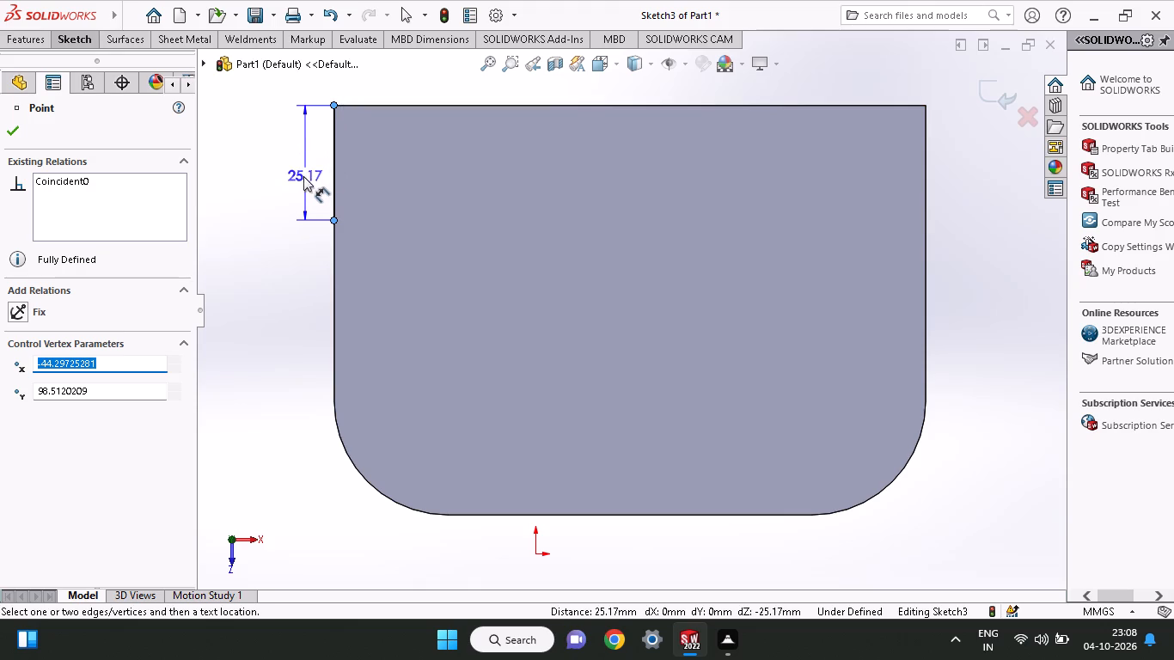
{"action": "left_click", "coordinate": [288, 177]}
{"action": "type", "text": "25"}
{"action": "key", "text": "Return"}
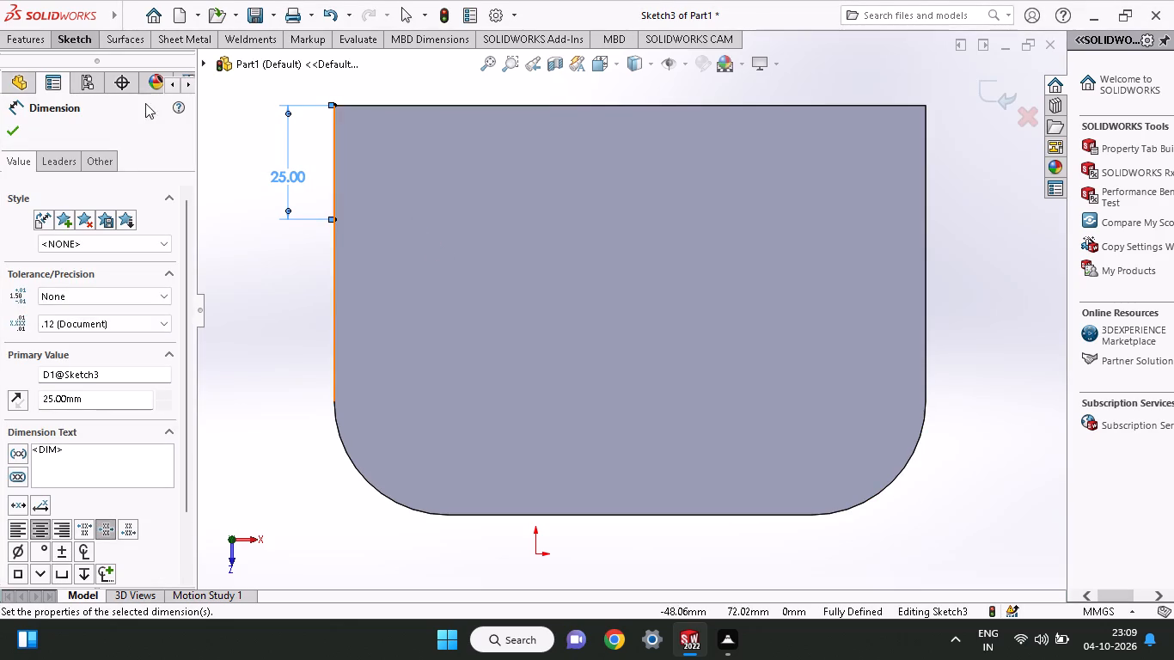
Sketch a horizontal line about 134 mm long from the left-edge line's lower end to just past the plate's right edge, and end the Line command.
{"action": "left_click", "coordinate": [71, 37]}
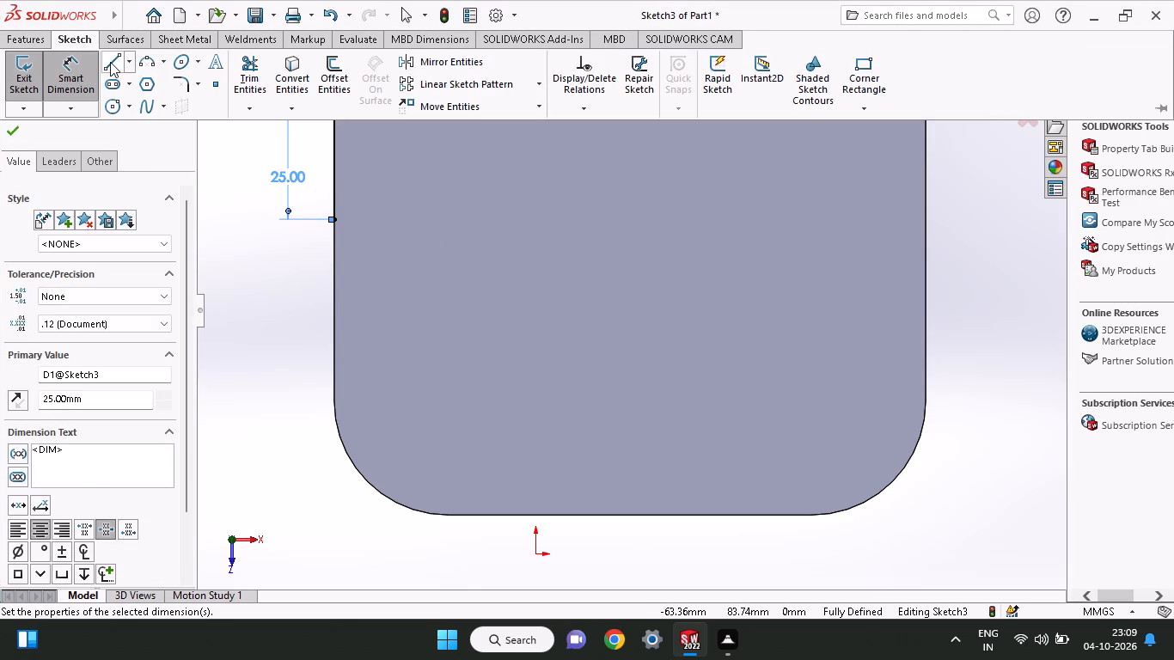
{"action": "left_click", "coordinate": [110, 62]}
{"action": "left_click", "coordinate": [334, 223]}
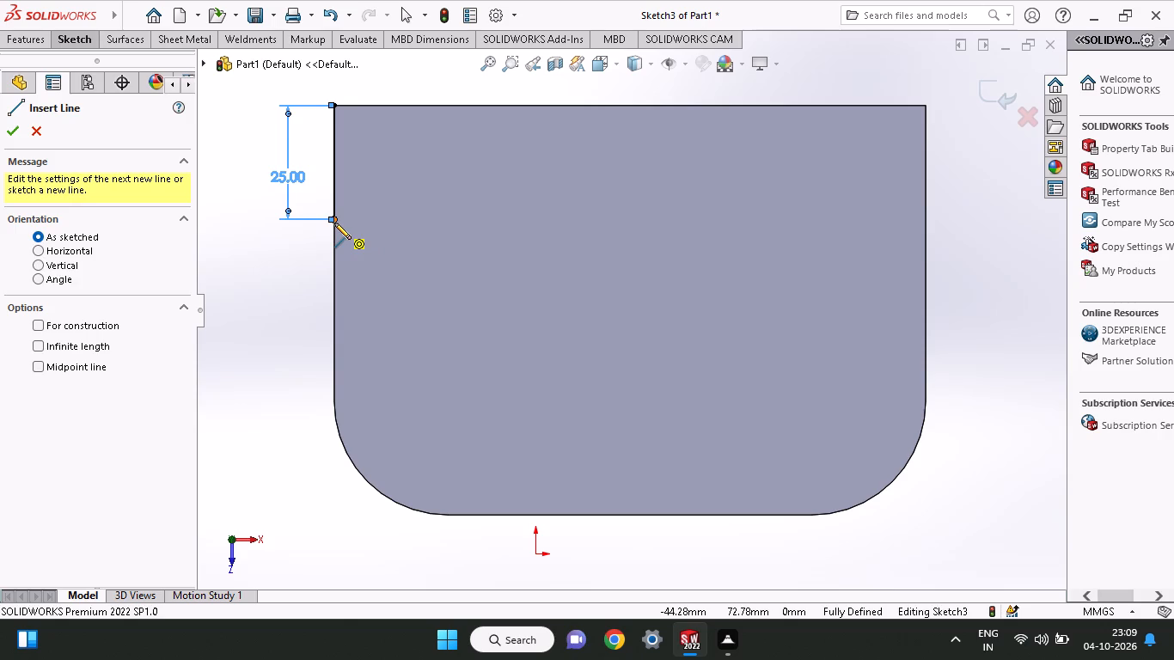
{"action": "left_click", "coordinate": [945, 217]}
{"action": "right_click", "coordinate": [945, 193]}
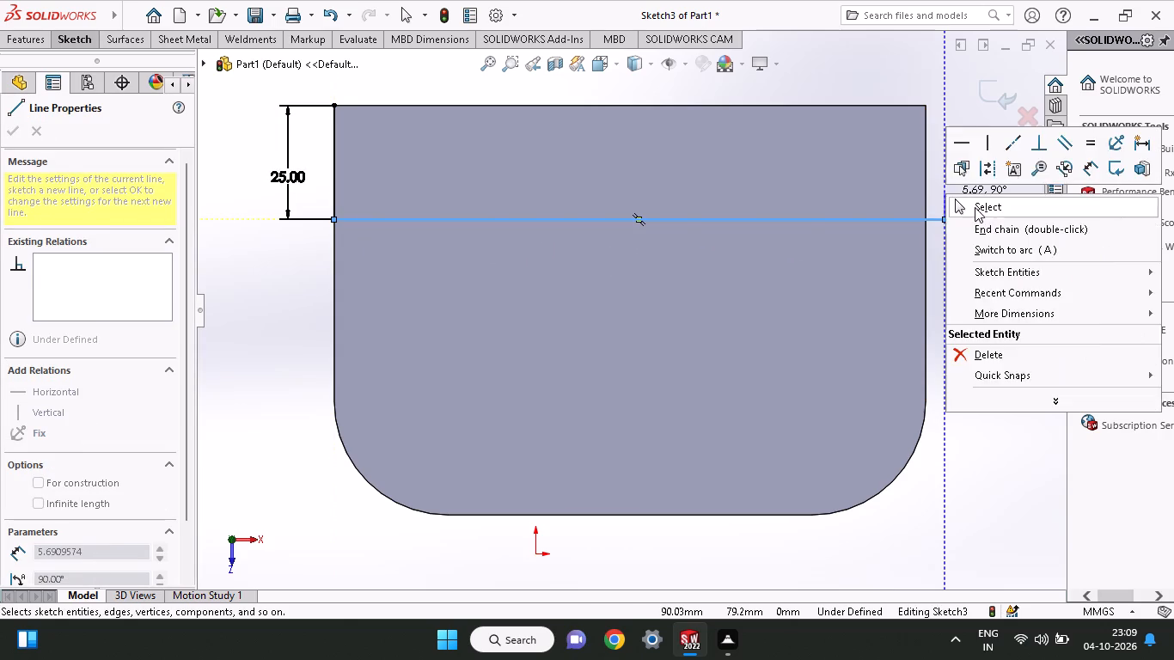
{"action": "left_click", "coordinate": [975, 207]}
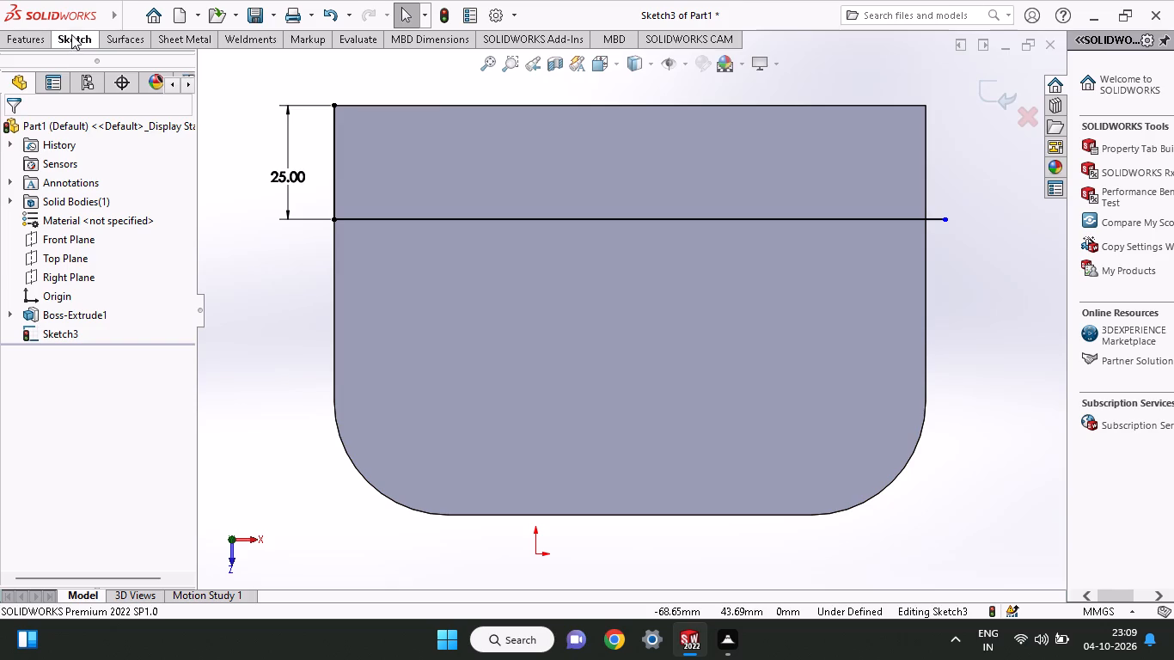
Sketch a 25 mm vertical line down the plate's right edge from the upper-right corner to the horizontal line.
{"action": "left_click", "coordinate": [71, 34]}
{"action": "left_click", "coordinate": [104, 64]}
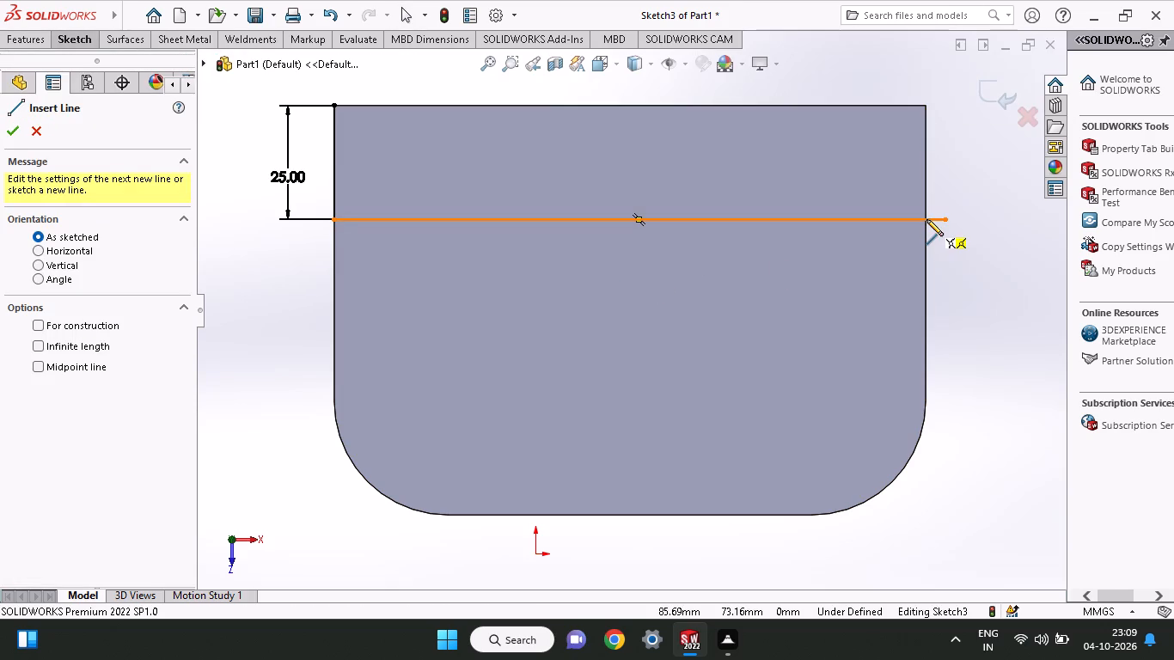
{"action": "left_click", "coordinate": [928, 103]}
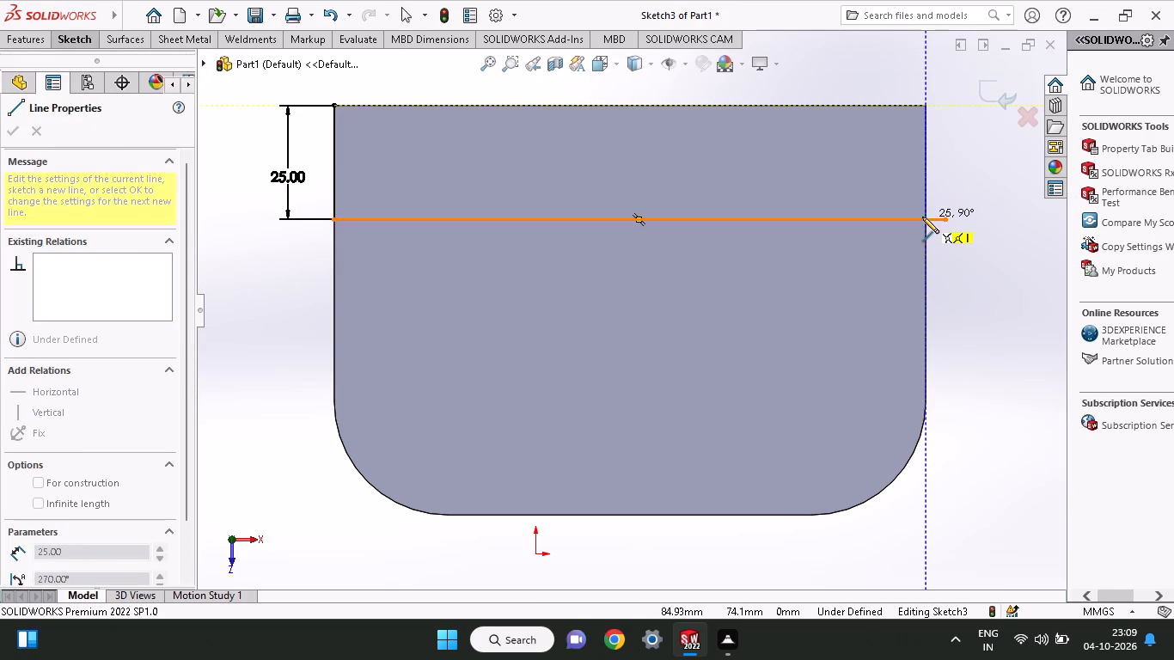
{"action": "left_click", "coordinate": [926, 218]}
{"action": "right_click", "coordinate": [944, 172]}
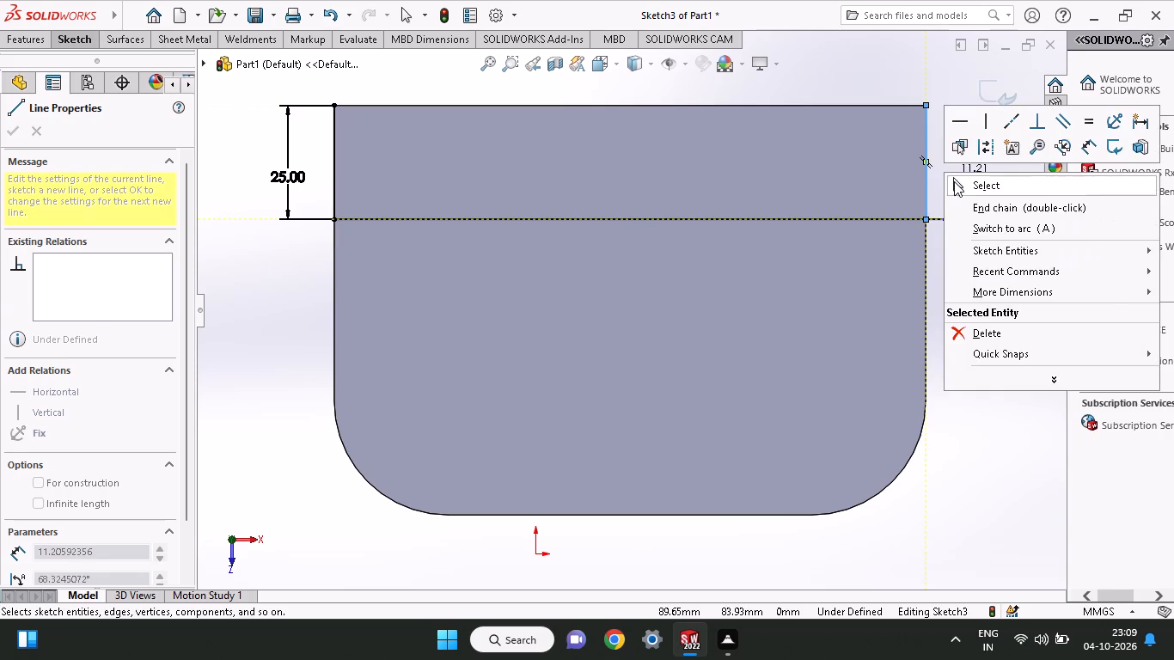
{"action": "left_click", "coordinate": [954, 181]}
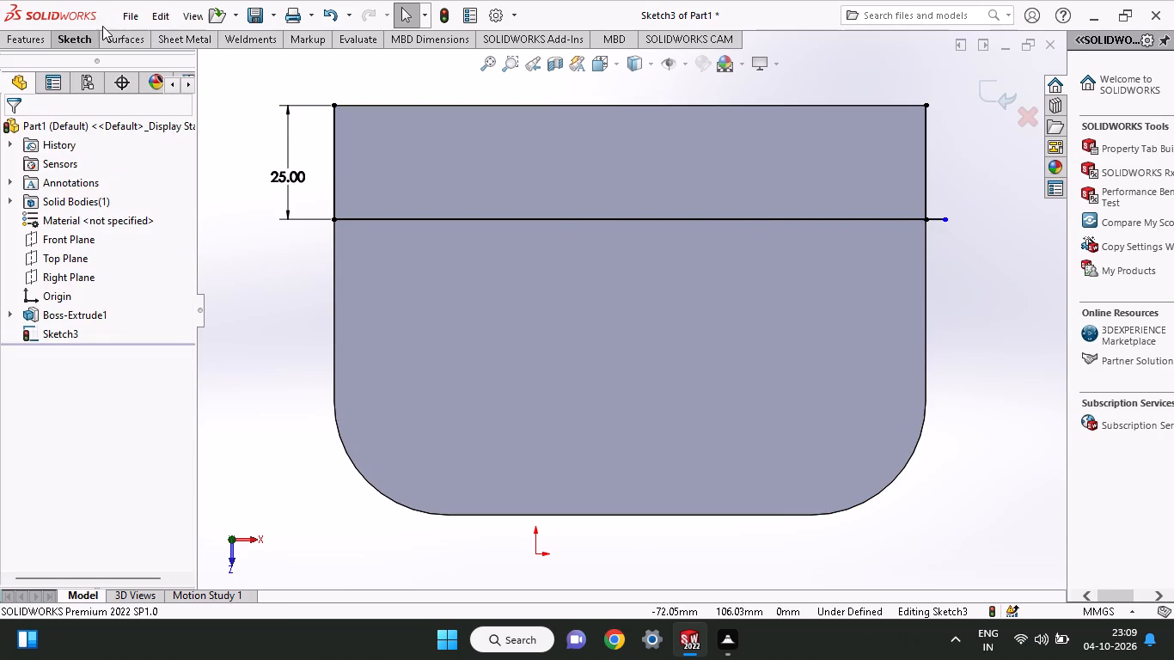
Sketch a 130 mm horizontal line along the plate's upper edge between its two corners, and end the Line command.
{"action": "left_click", "coordinate": [78, 45]}
{"action": "left_click", "coordinate": [108, 56]}
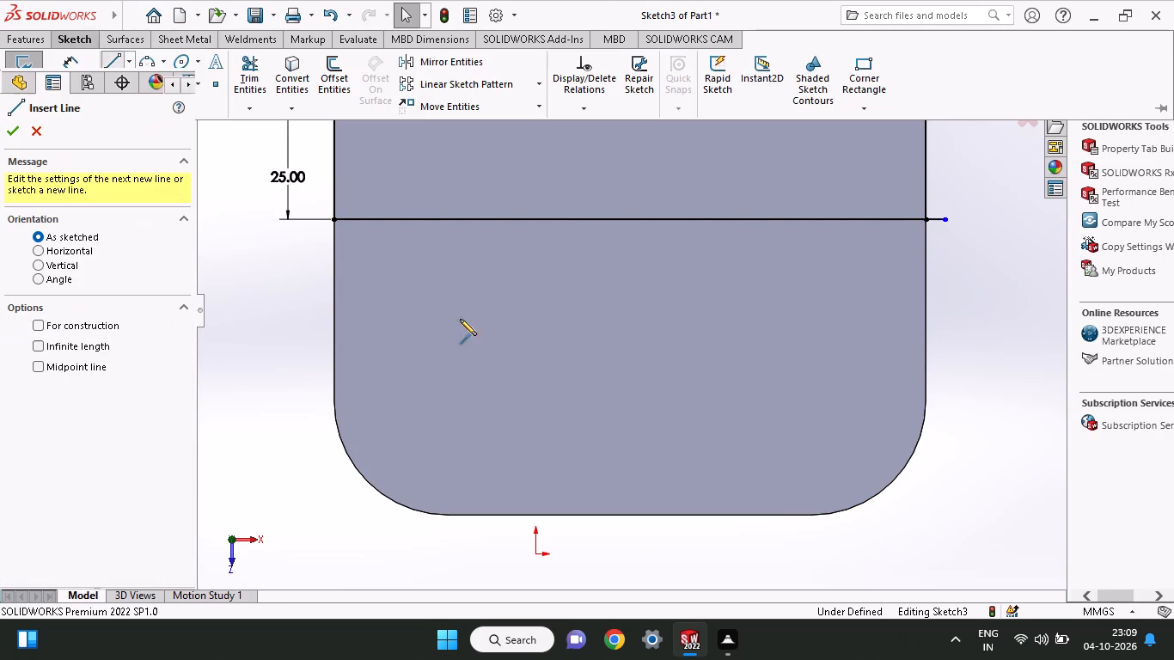
{"action": "left_click", "coordinate": [334, 109]}
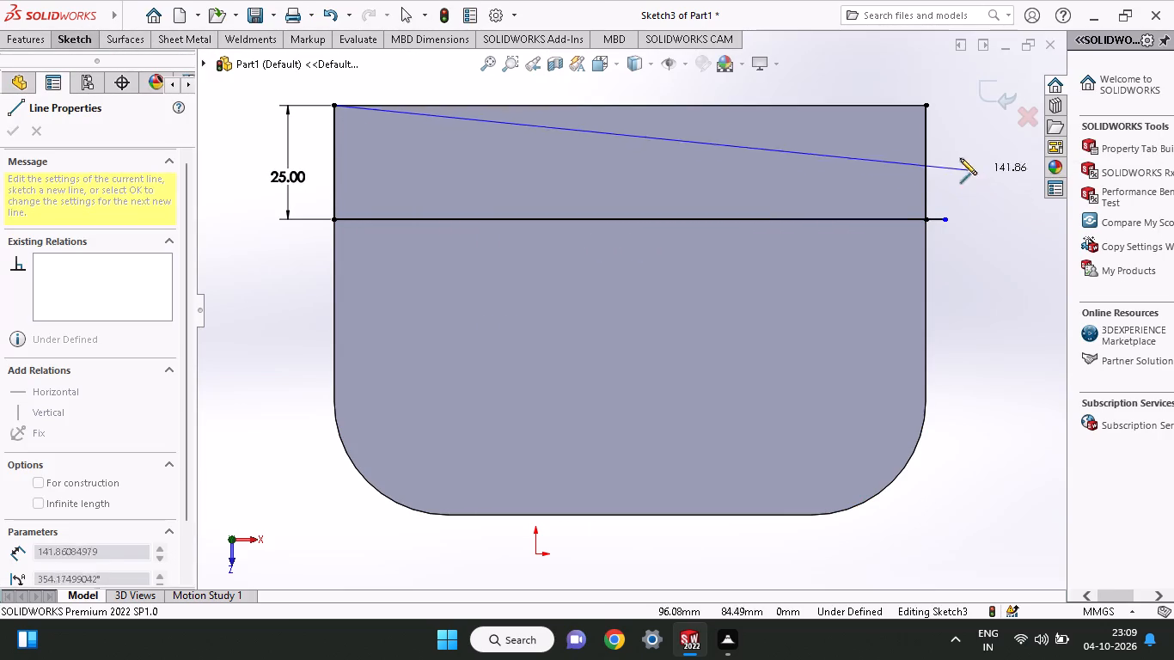
{"action": "left_click", "coordinate": [927, 104]}
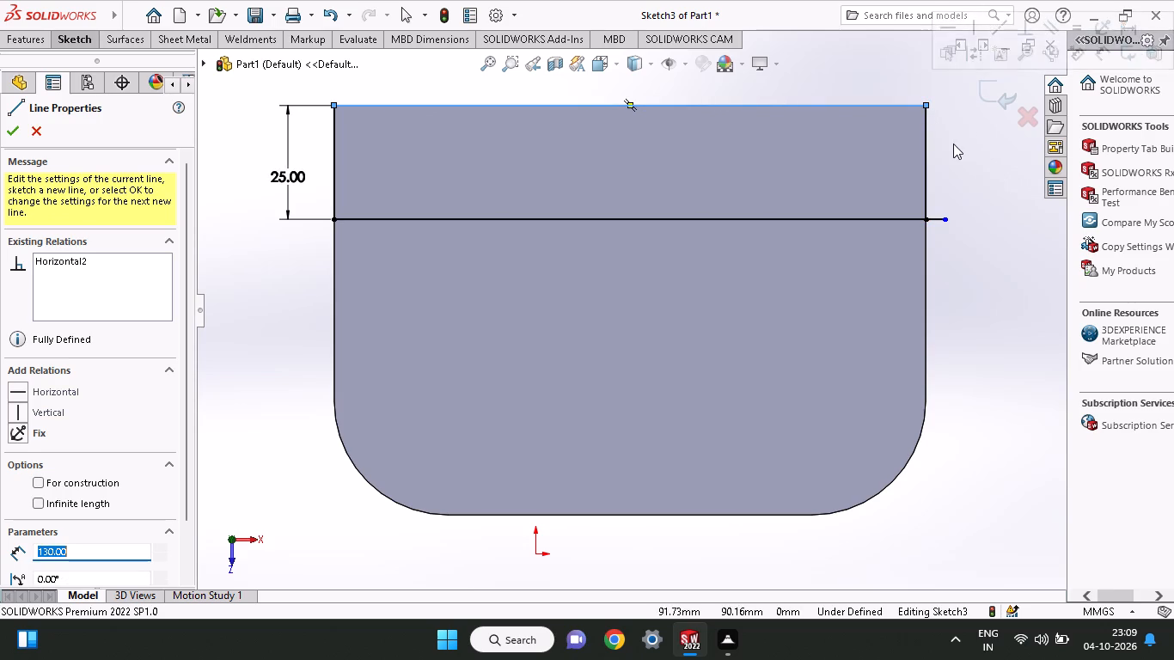
{"action": "right_click", "coordinate": [953, 144]}
{"action": "left_click", "coordinate": [976, 157]}
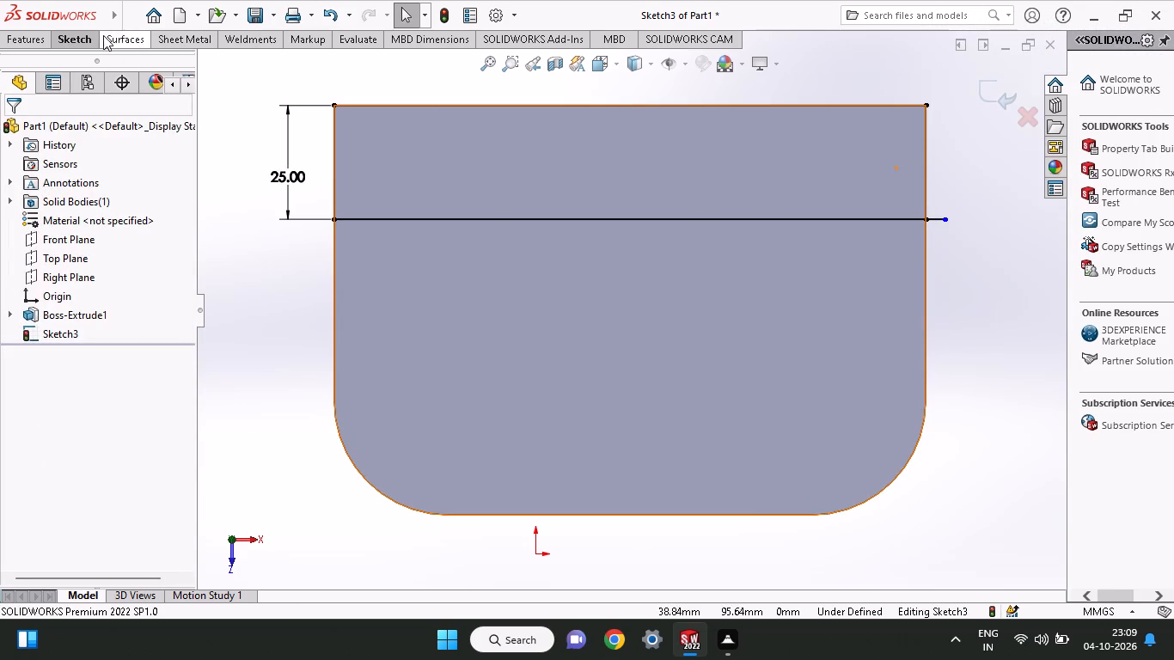
Trim the short piece of the lower horizontal line that overhangs the plate's right edge.
{"action": "left_click", "coordinate": [83, 34]}
{"action": "left_click", "coordinate": [242, 79]}
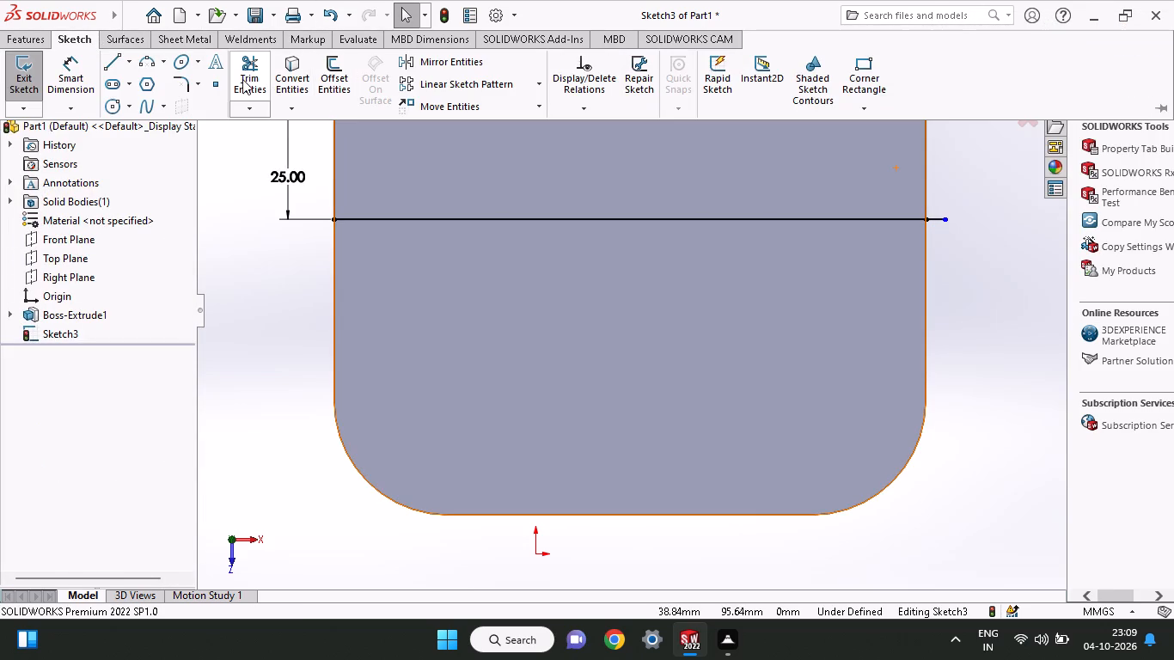
{"action": "left_click_drag", "start_coordinate": [940, 234], "coordinate": [943, 195]}
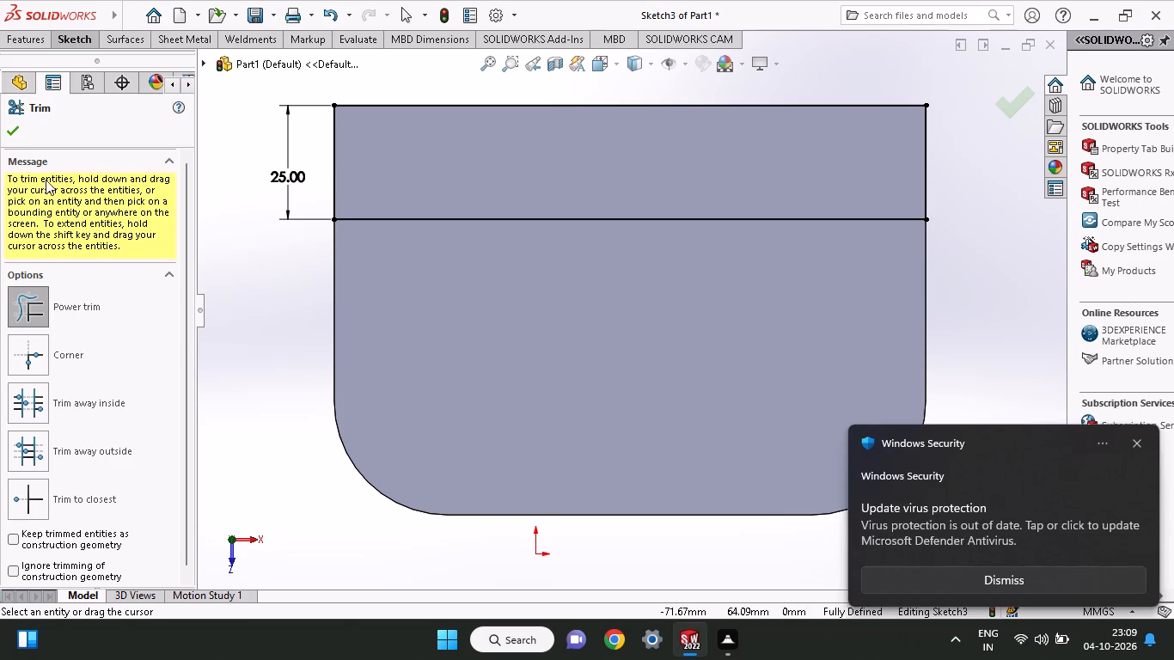
Start a boss extrusion of the closed strip sketch and pull its depth outward from the plate to 169 mm.
{"action": "left_click", "coordinate": [18, 44]}
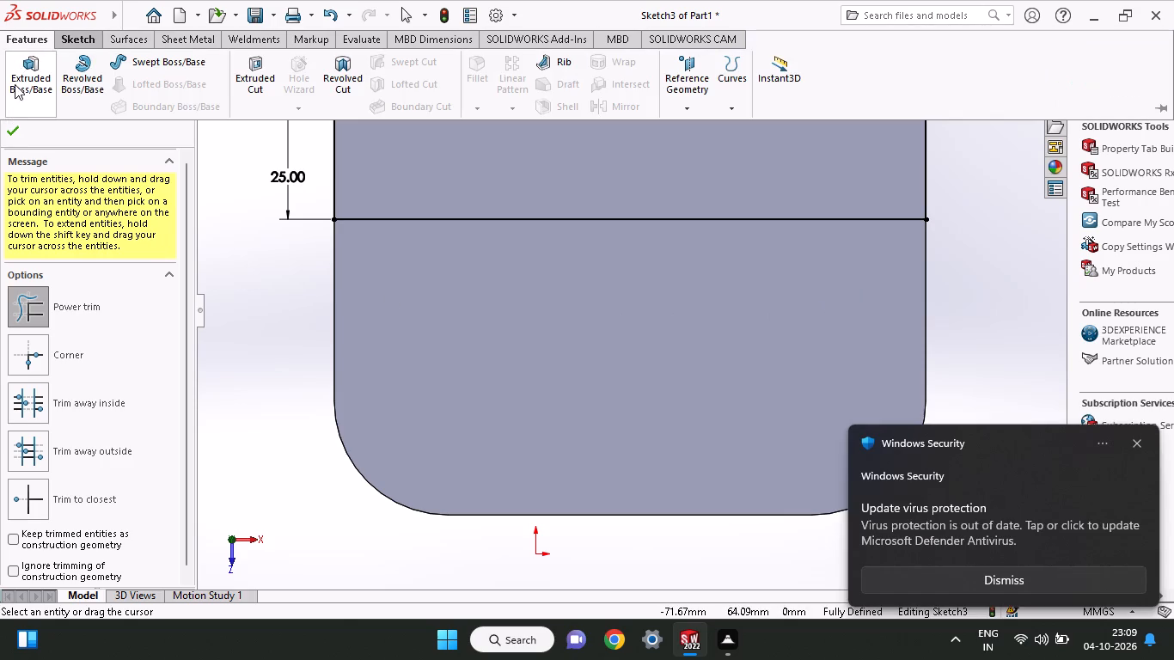
{"action": "left_click", "coordinate": [15, 84]}
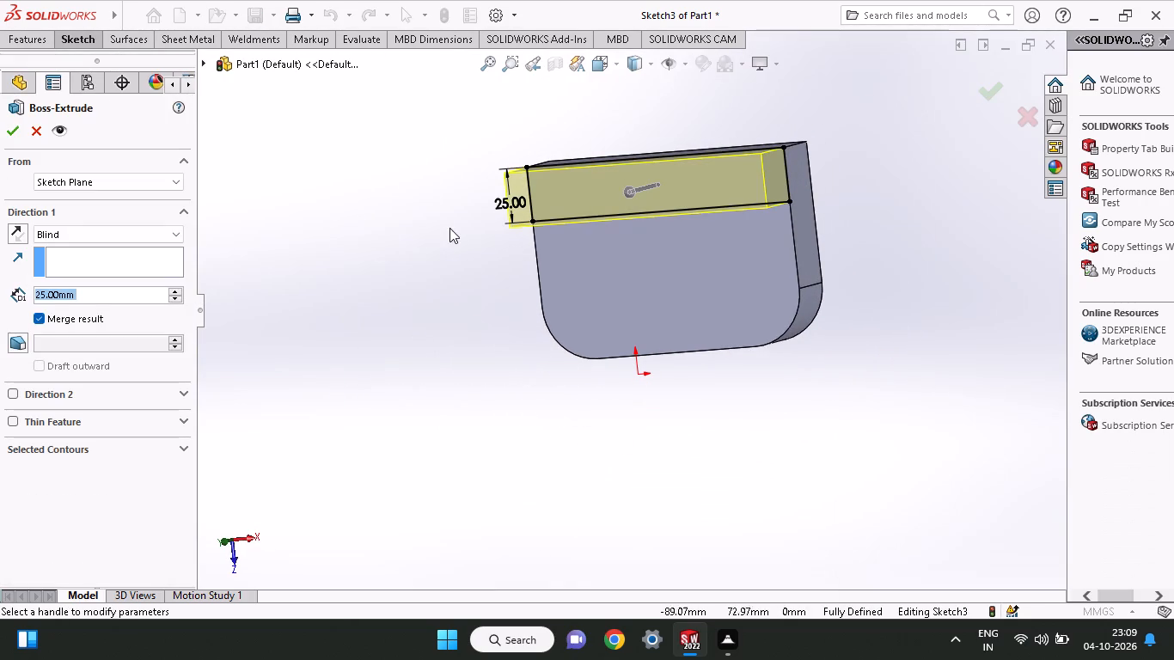
{"action": "middle_click_drag", "start_coordinate": [438, 268], "coordinate": [578, 302]}
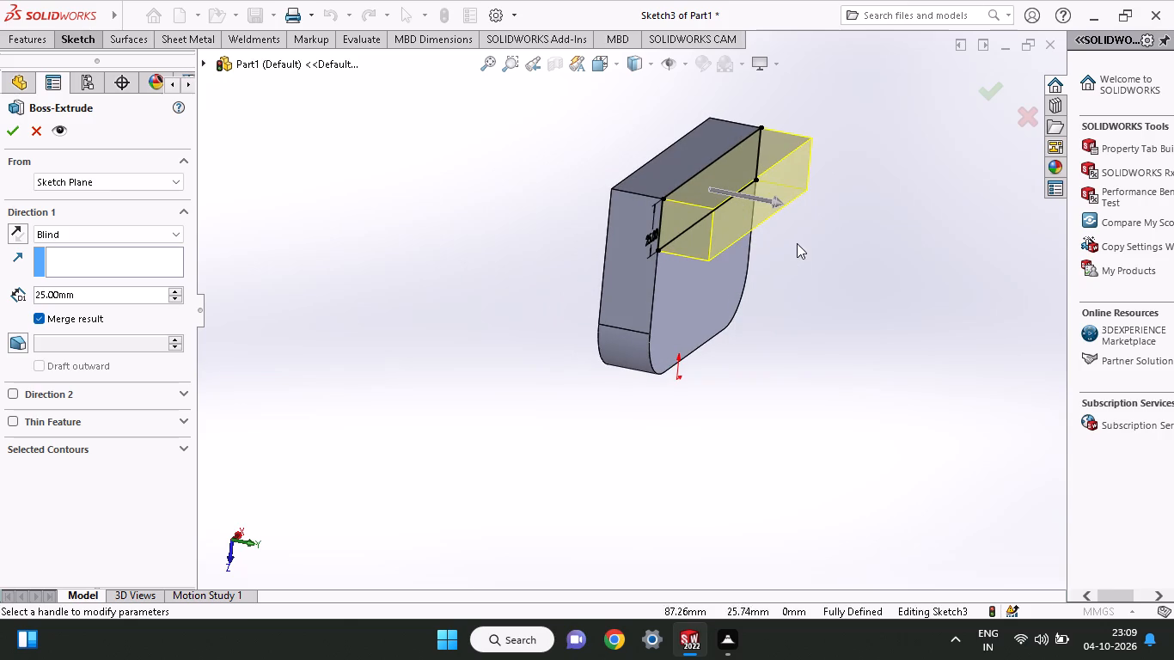
{"action": "left_click_drag", "start_coordinate": [776, 206], "coordinate": [1025, 278]}
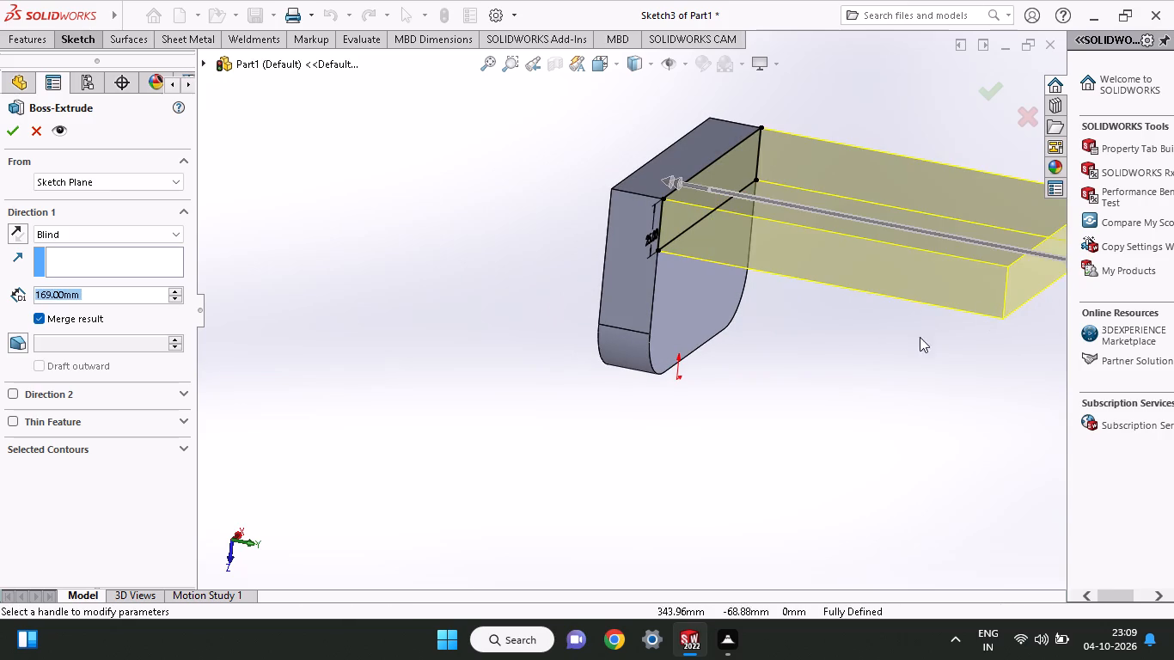
Examine the extrusion preview and its direction relative to the plate from several sides.
{"action": "middle_click_drag", "start_coordinate": [821, 351], "coordinate": [772, 352]}
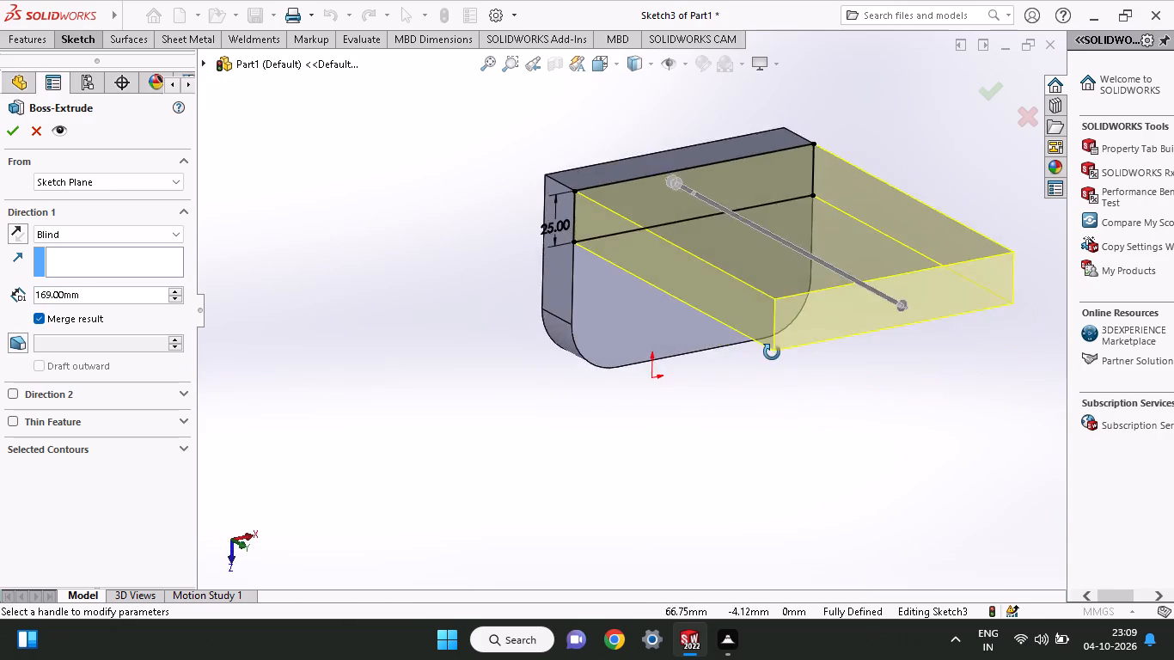
{"action": "middle_click_drag", "start_coordinate": [772, 352], "coordinate": [388, 482]}
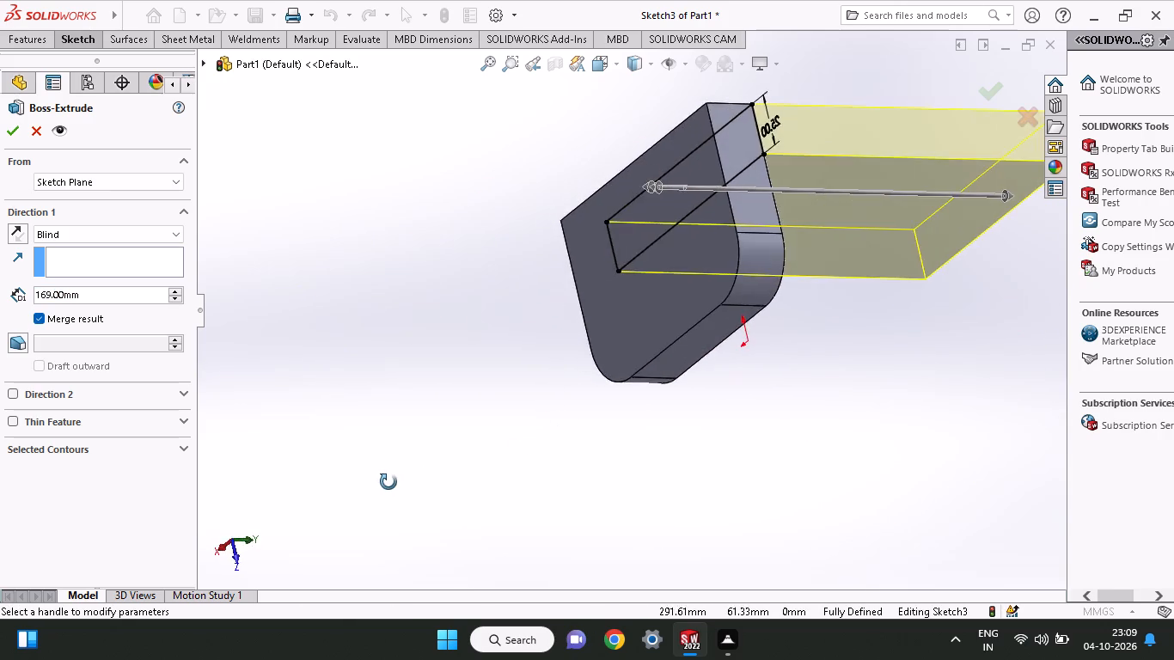
{"action": "middle_click_drag", "start_coordinate": [388, 482], "coordinate": [767, 367]}
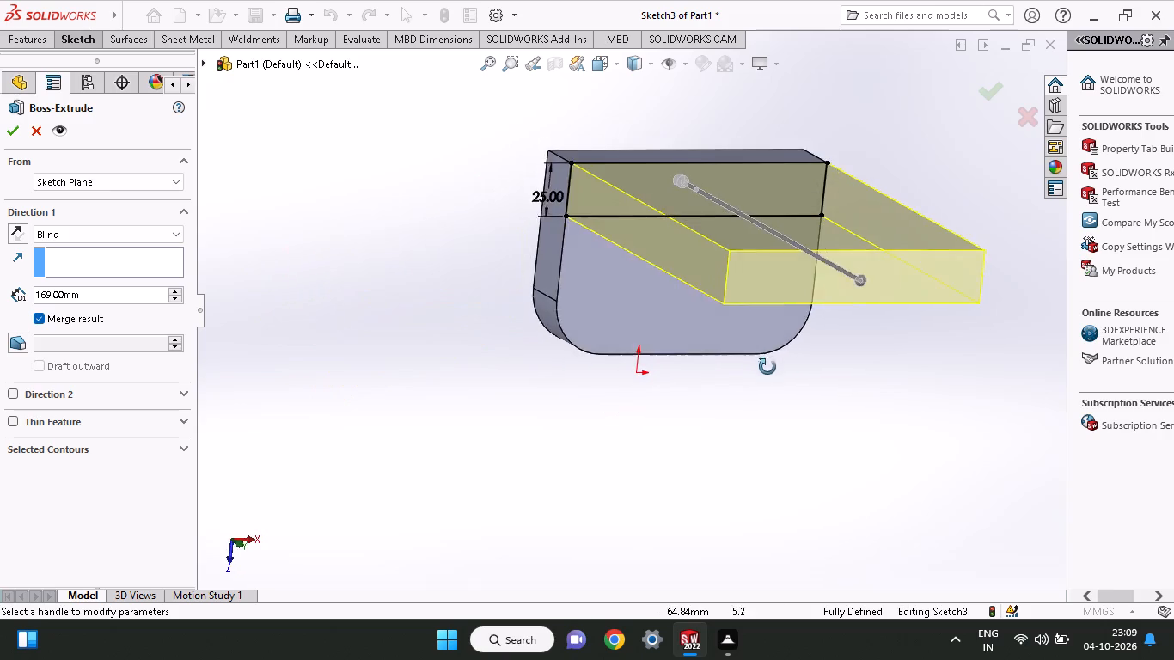
{"action": "middle_click_drag", "start_coordinate": [767, 367], "coordinate": [965, 397]}
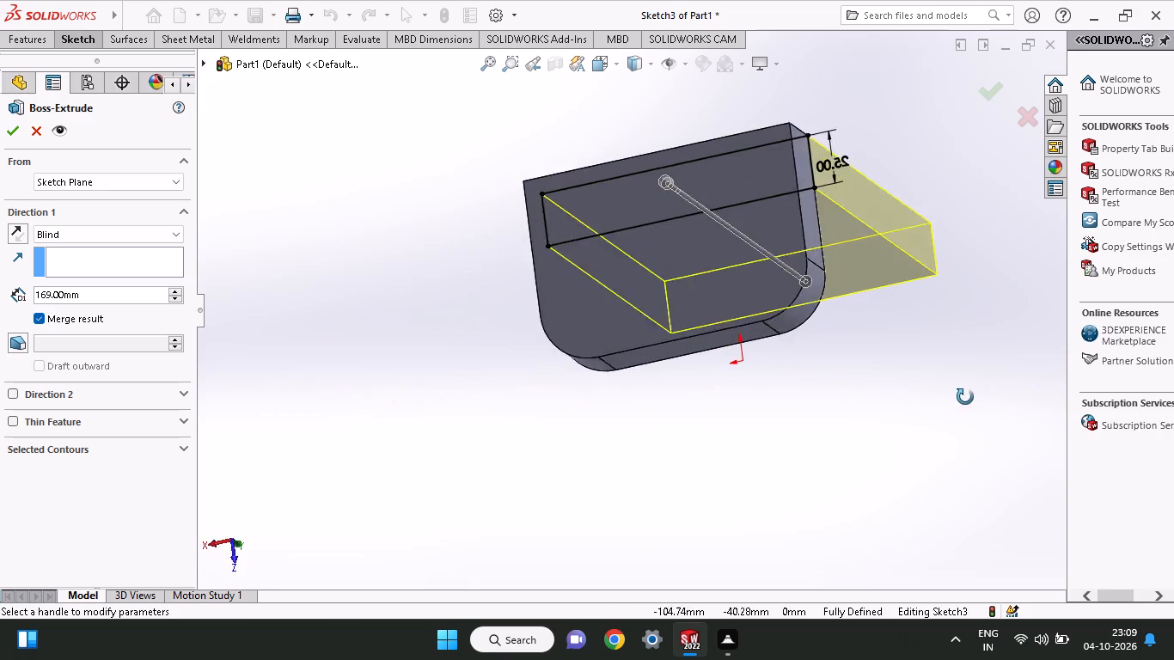
{"action": "middle_click_drag", "start_coordinate": [965, 397], "coordinate": [628, 469]}
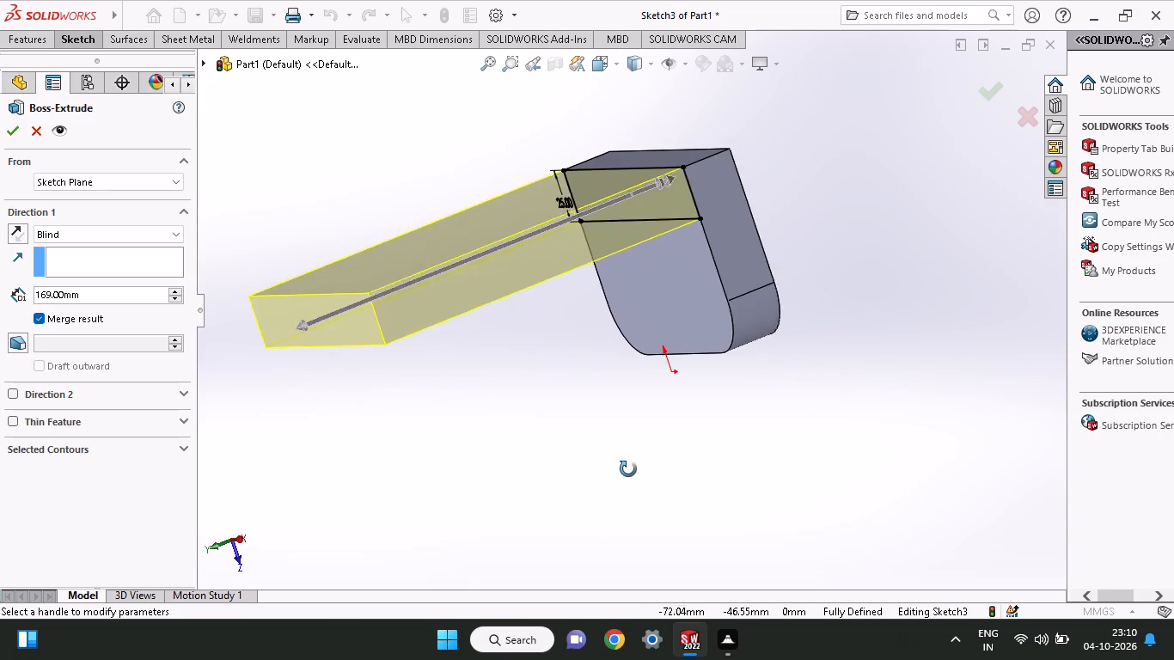
{"action": "middle_click_drag", "start_coordinate": [628, 469], "coordinate": [552, 484]}
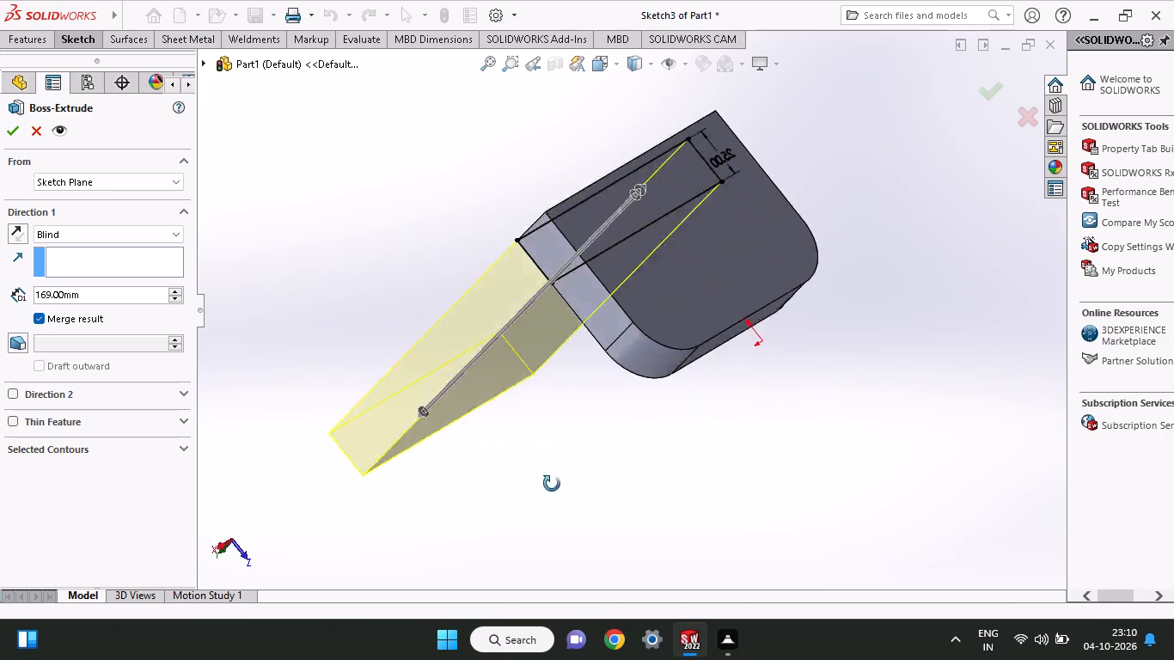
{"action": "middle_click_drag", "start_coordinate": [552, 484], "coordinate": [494, 518]}
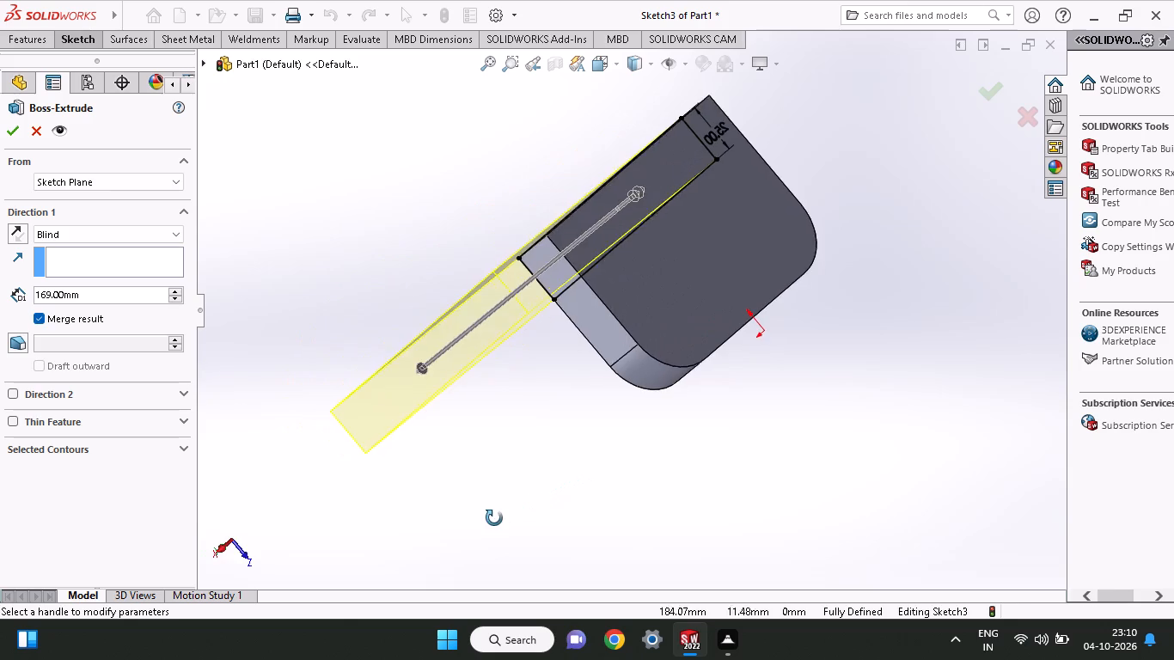
{"action": "middle_click_drag", "start_coordinate": [494, 518], "coordinate": [473, 510]}
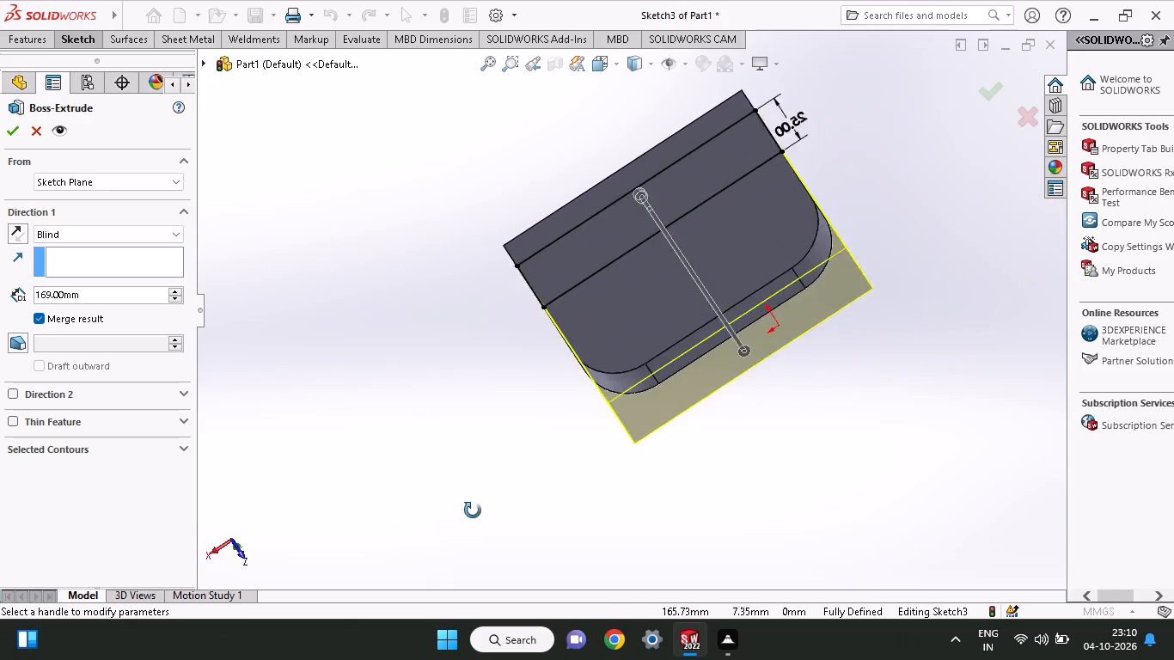
{"action": "middle_click_drag", "start_coordinate": [473, 510], "coordinate": [637, 458]}
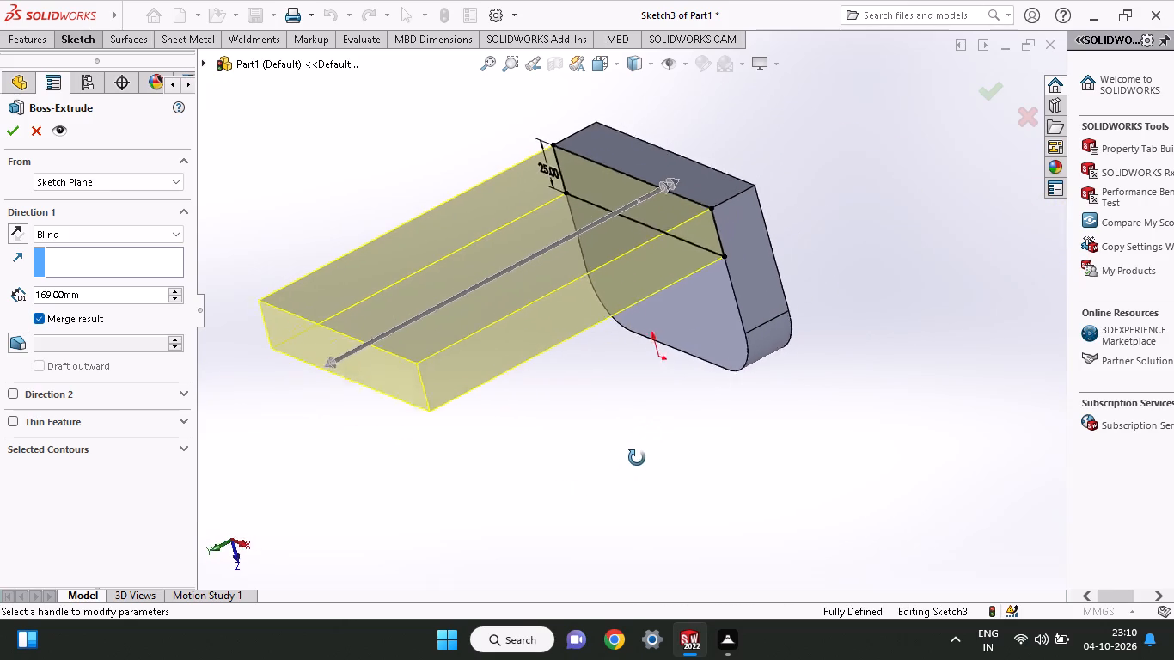
{"action": "middle_click_drag", "start_coordinate": [637, 458], "coordinate": [562, 476]}
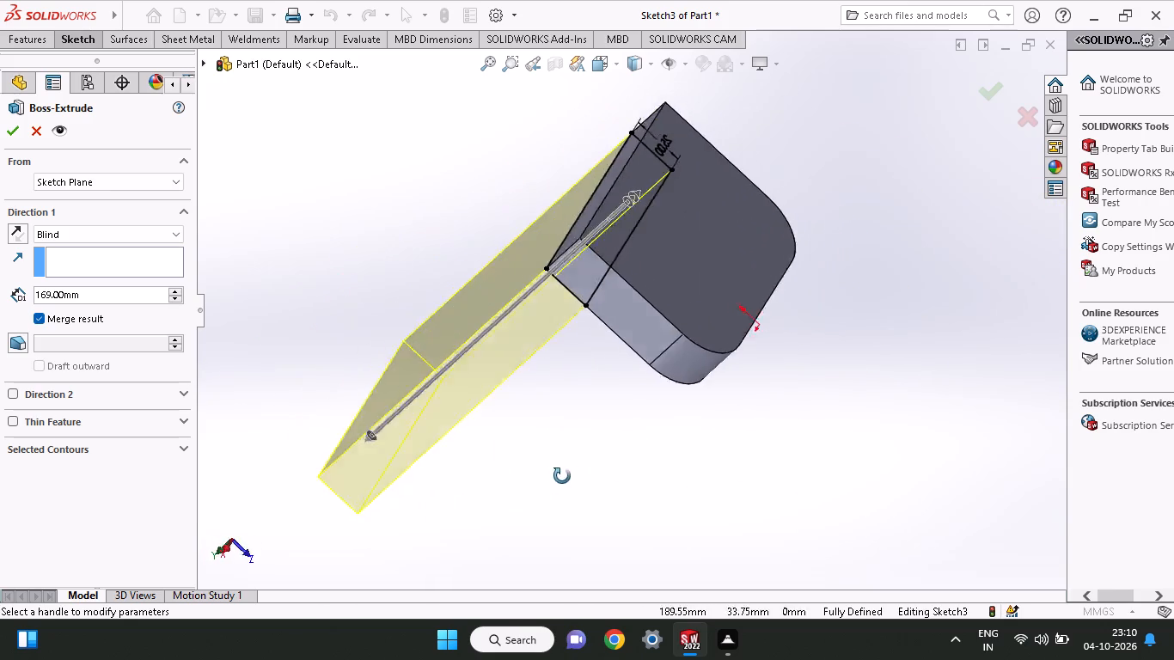
{"action": "middle_click_drag", "start_coordinate": [562, 476], "coordinate": [693, 461]}
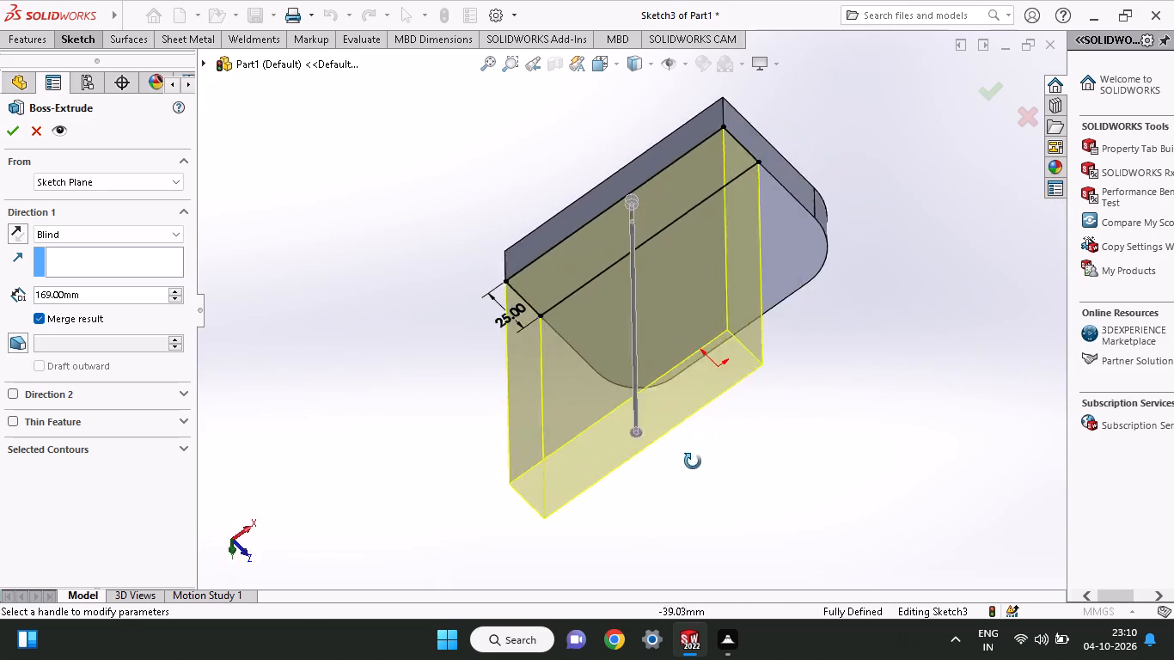
{"action": "middle_click_drag", "start_coordinate": [693, 461], "coordinate": [499, 412]}
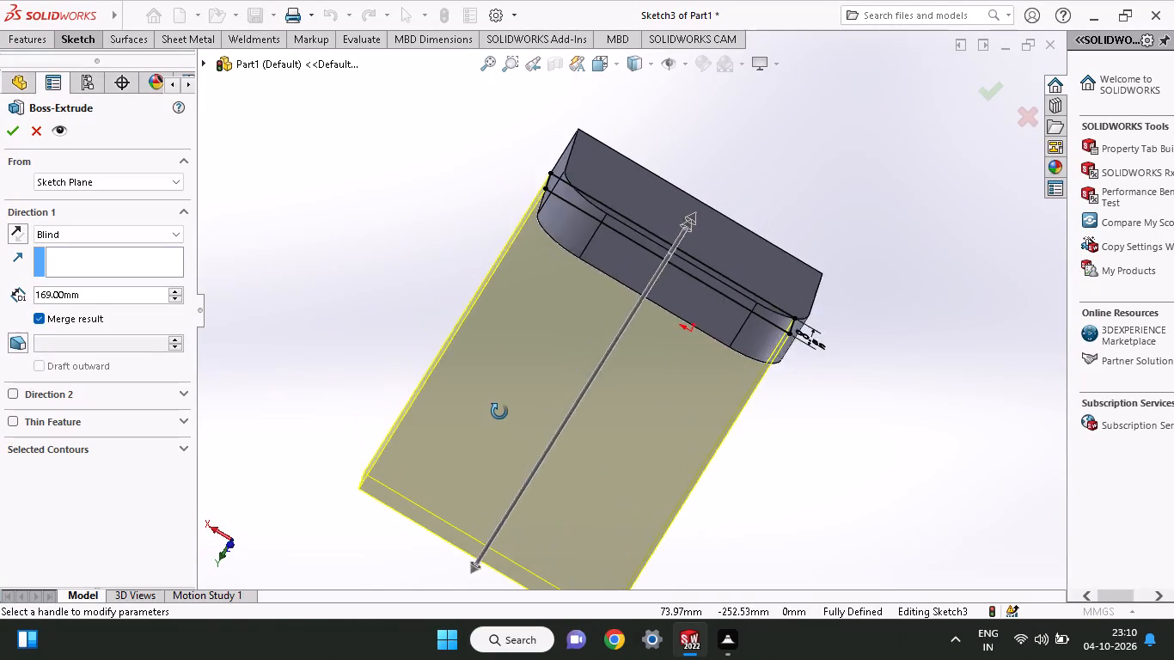
{"action": "middle_click_drag", "start_coordinate": [499, 412], "coordinate": [504, 529]}
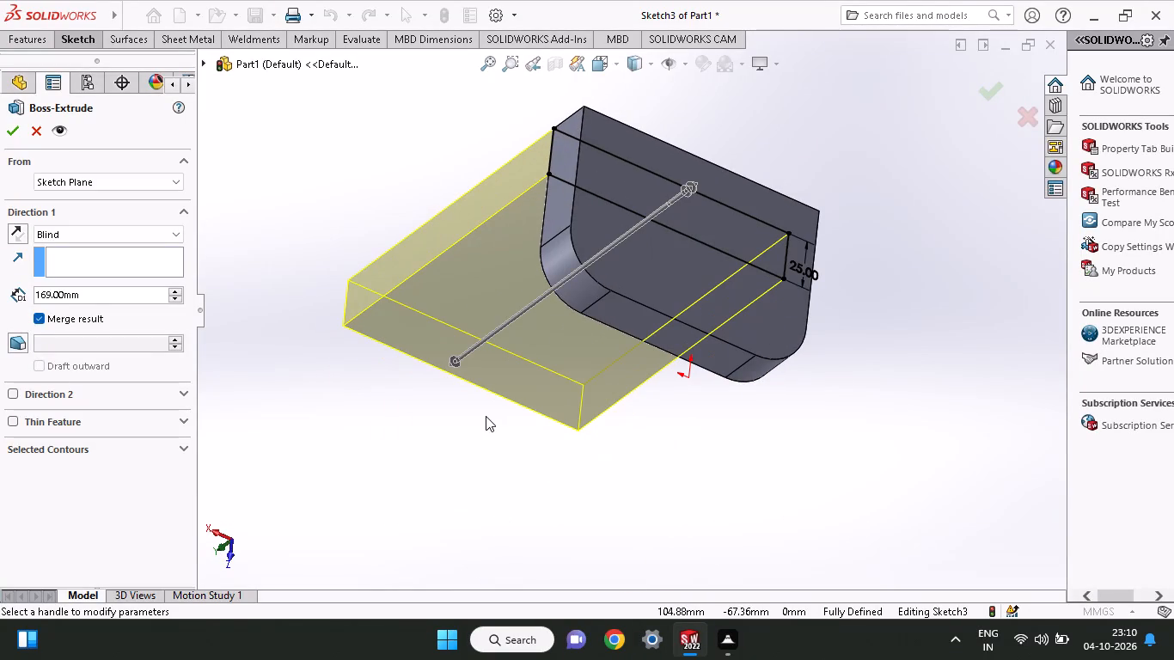
Lengthen the strip's boss extrusion to a blind depth of 304 mm, merged with the plate, and accept it.
{"action": "scroll", "coordinate": [486, 416], "scroll_direction": "down", "scroll_amount": 2, "text": "ctrl"}
{"action": "scroll", "coordinate": [486, 416], "scroll_direction": "up", "scroll_amount": 3, "text": "ctrl"}
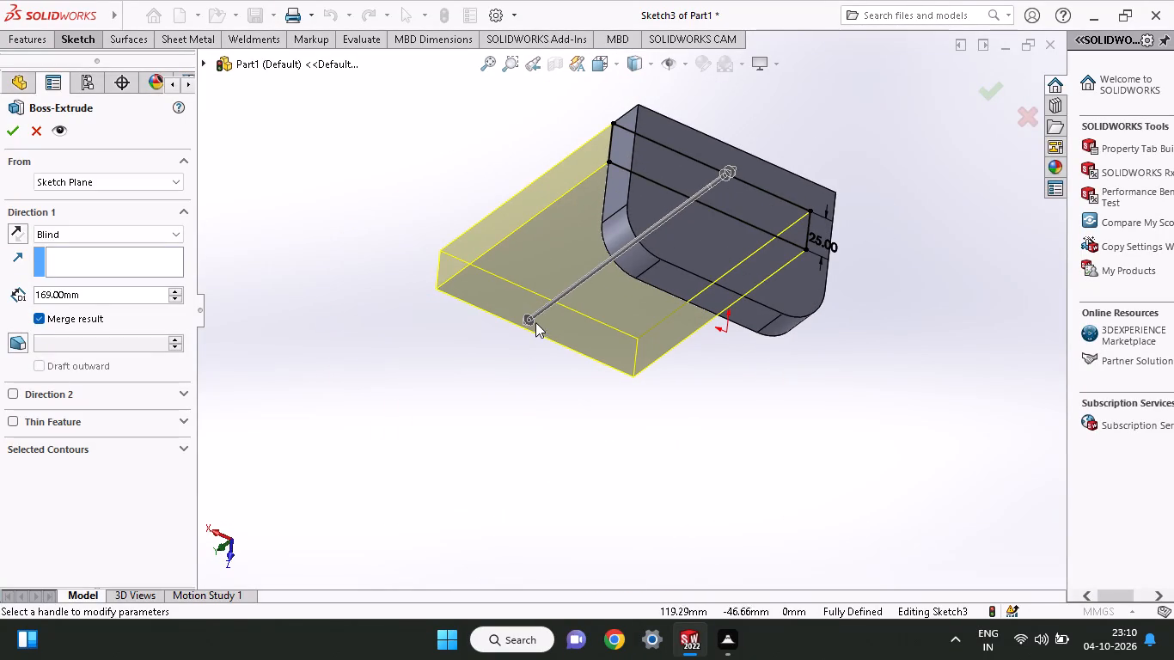
{"action": "left_click_drag", "start_coordinate": [530, 321], "coordinate": [437, 392]}
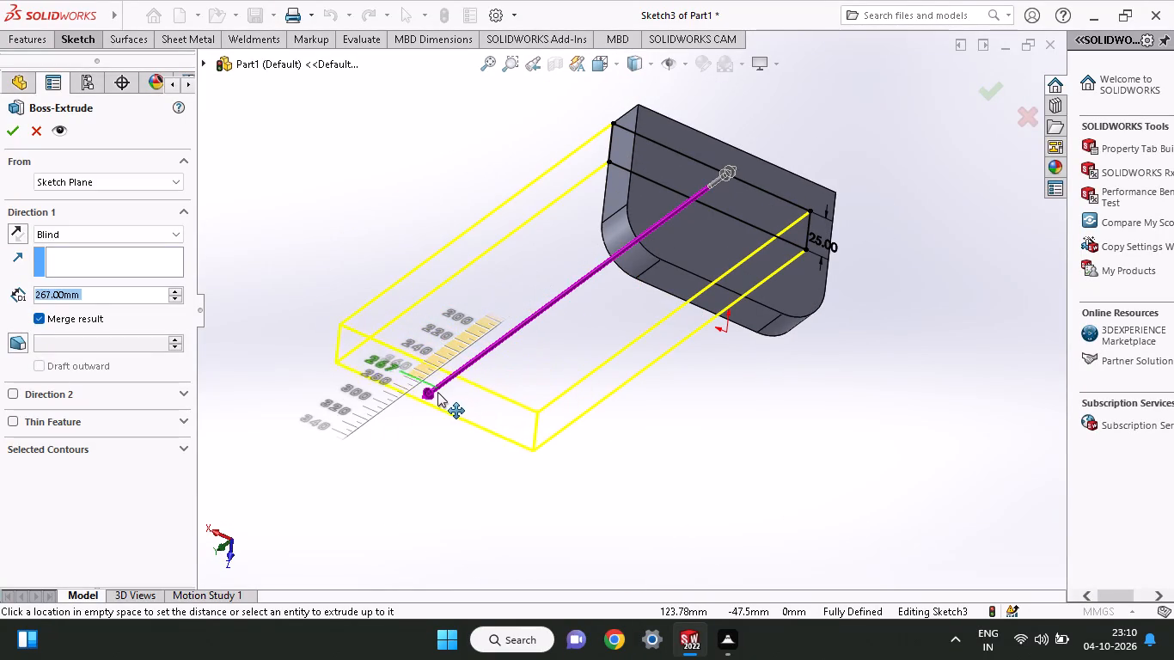
{"action": "left_click_drag", "start_coordinate": [437, 392], "coordinate": [409, 421]}
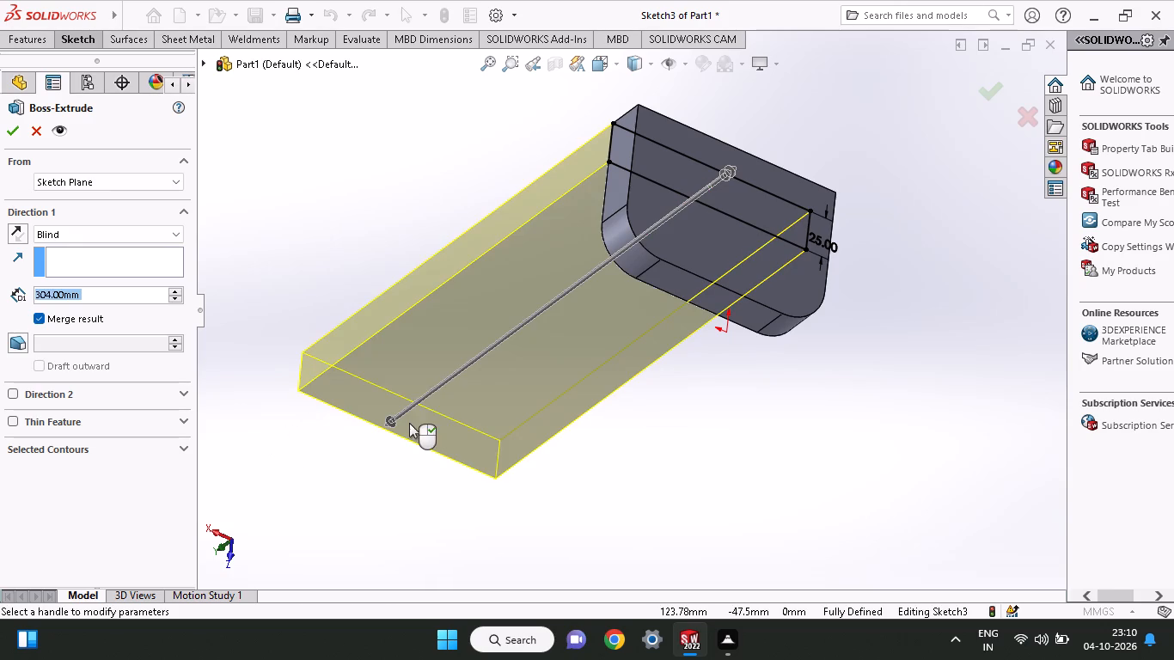
{"action": "middle_click_drag", "start_coordinate": [407, 239], "coordinate": [413, 277]}
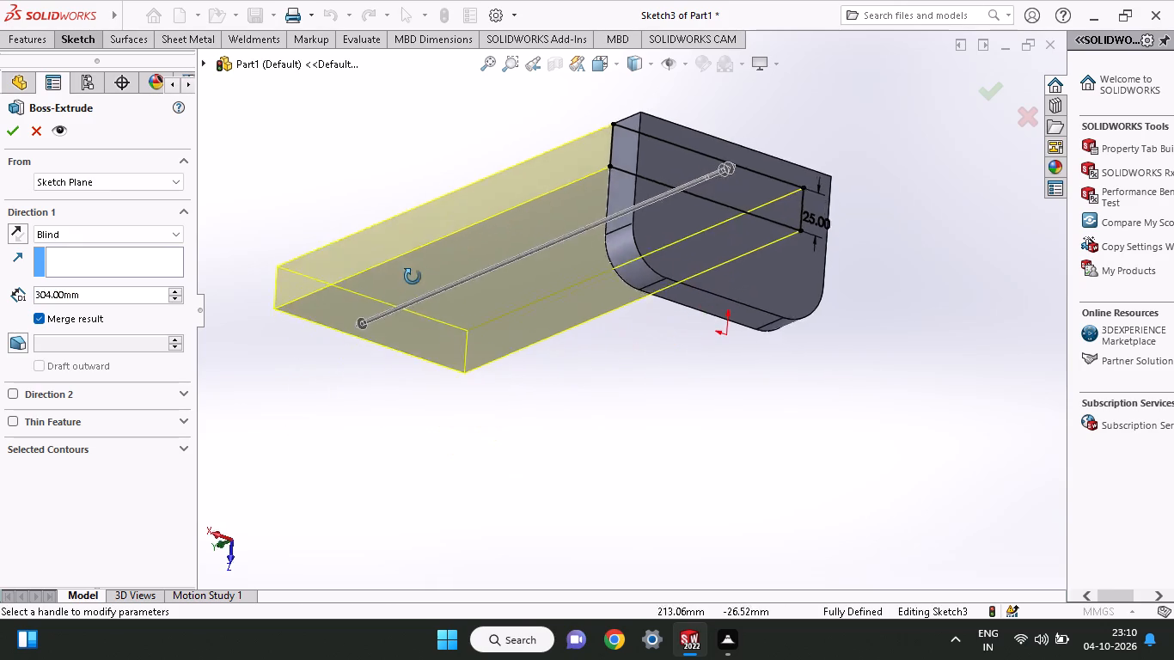
{"action": "middle_click_drag", "start_coordinate": [413, 277], "coordinate": [600, 394]}
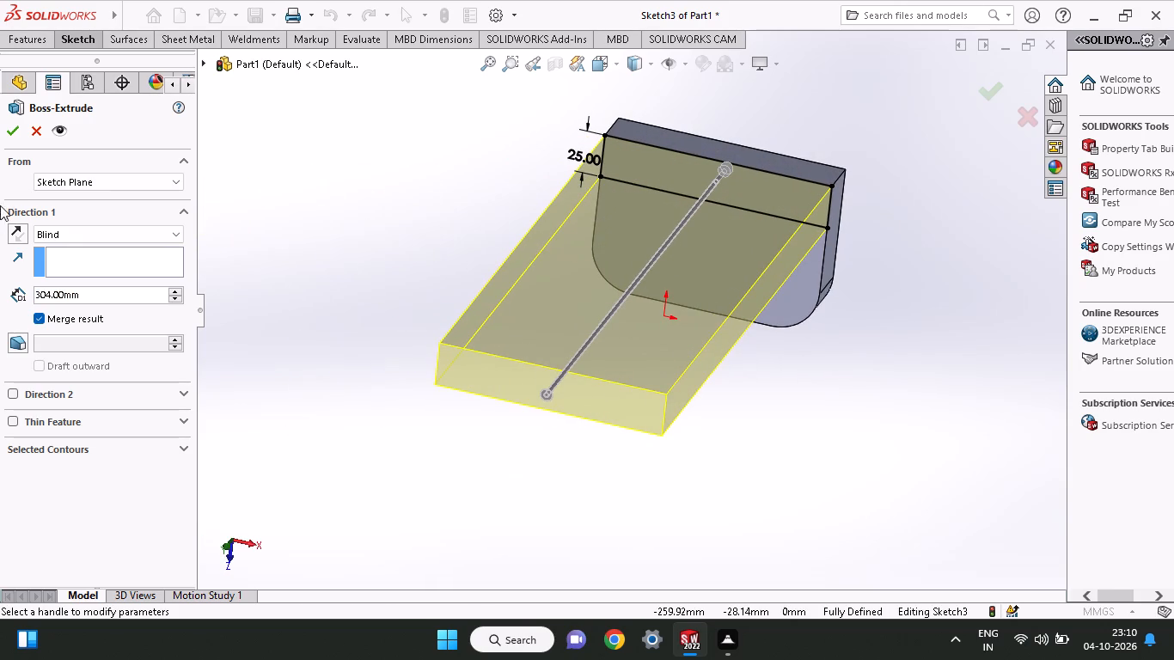
{"action": "left_click", "coordinate": [7, 134]}
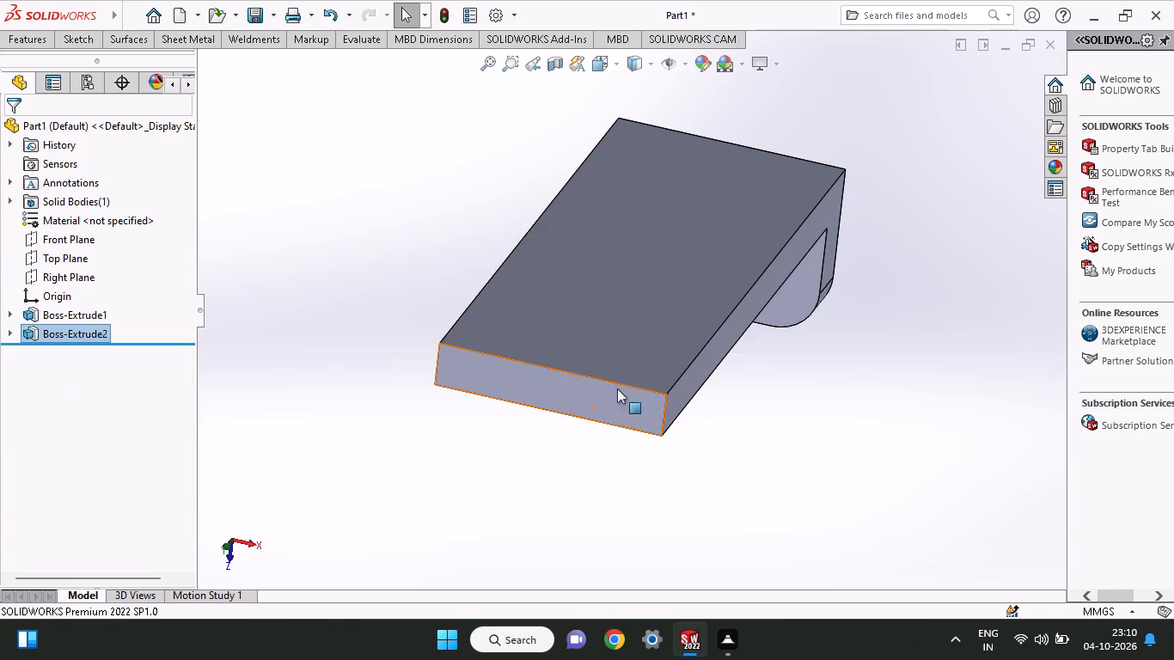
Sketch a circle of about 18 mm diameter on the plate's outer face, concentric with the rounded corner nearer the sketch's negative X side.
{"action": "middle_click_drag", "start_coordinate": [456, 274], "coordinate": [672, 378]}
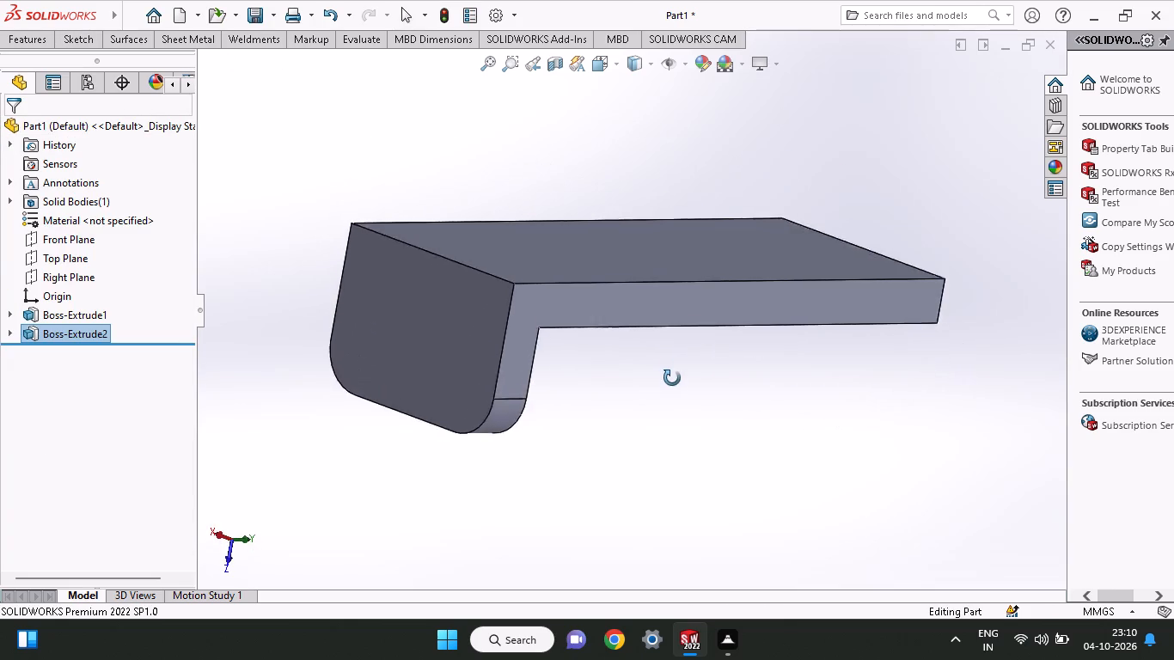
{"action": "middle_click_drag", "start_coordinate": [672, 378], "coordinate": [627, 412]}
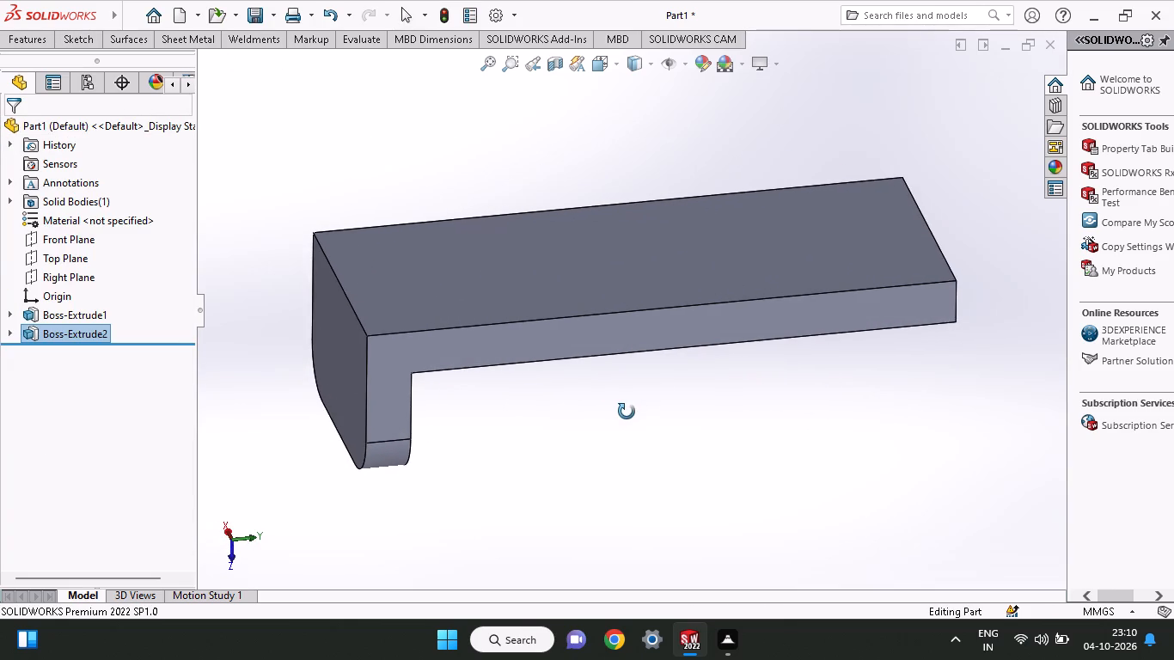
{"action": "middle_click_drag", "start_coordinate": [627, 412], "coordinate": [618, 335]}
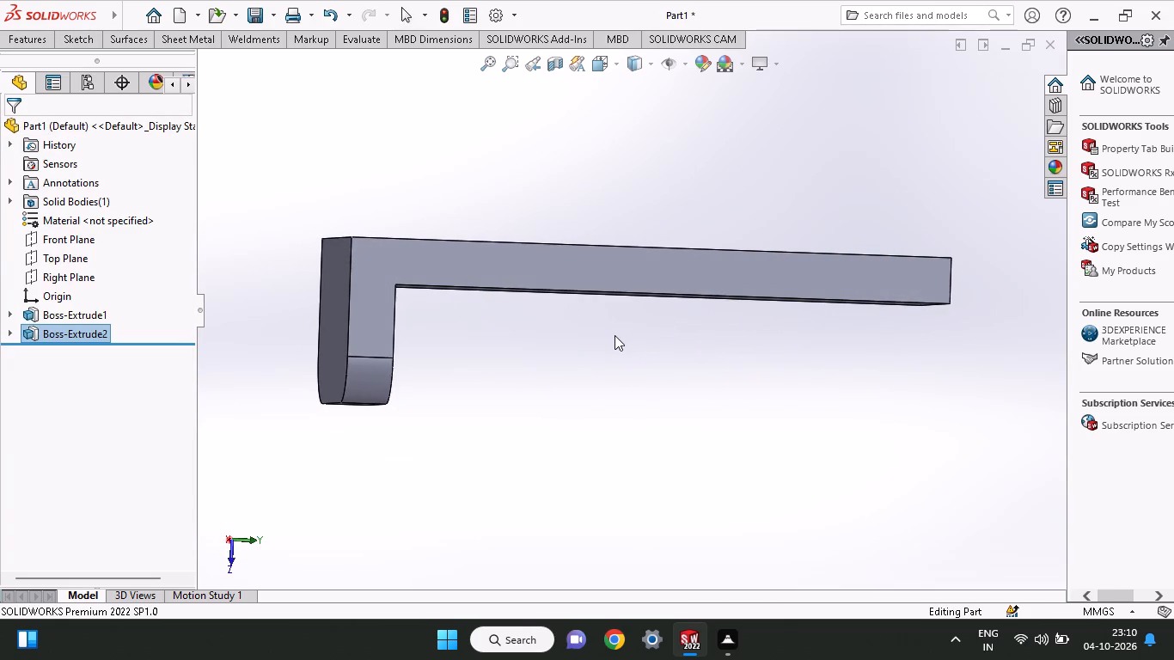
{"action": "middle_click_drag", "start_coordinate": [615, 335], "coordinate": [722, 391]}
{"action": "left_click", "coordinate": [641, 383]}
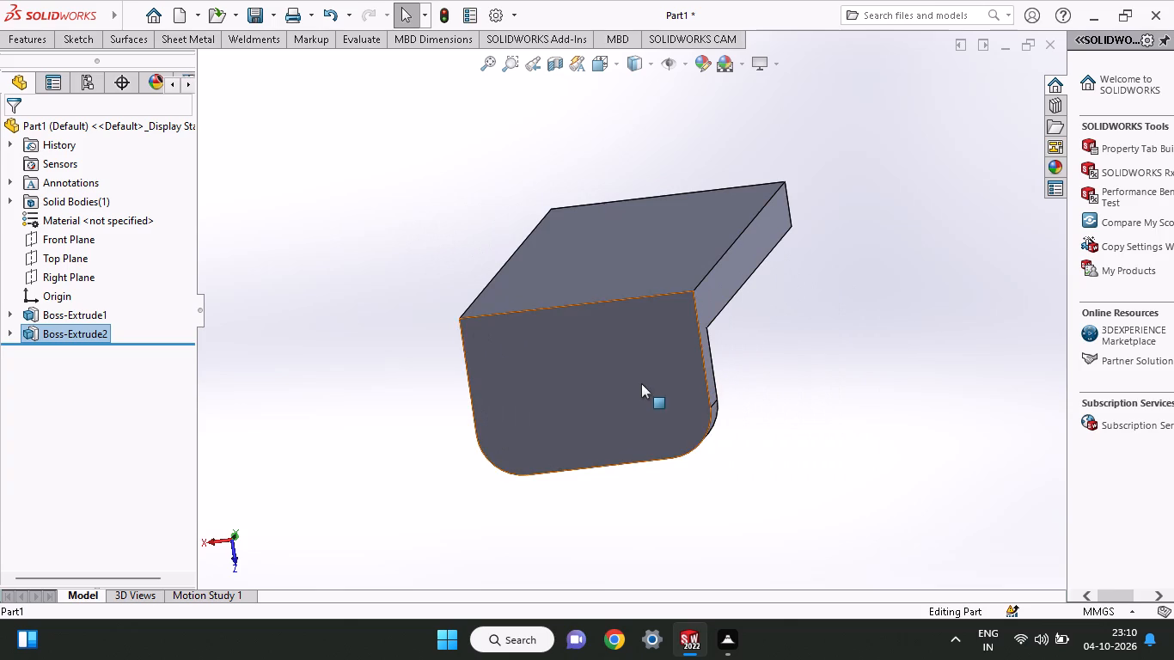
{"action": "left_click", "coordinate": [728, 333]}
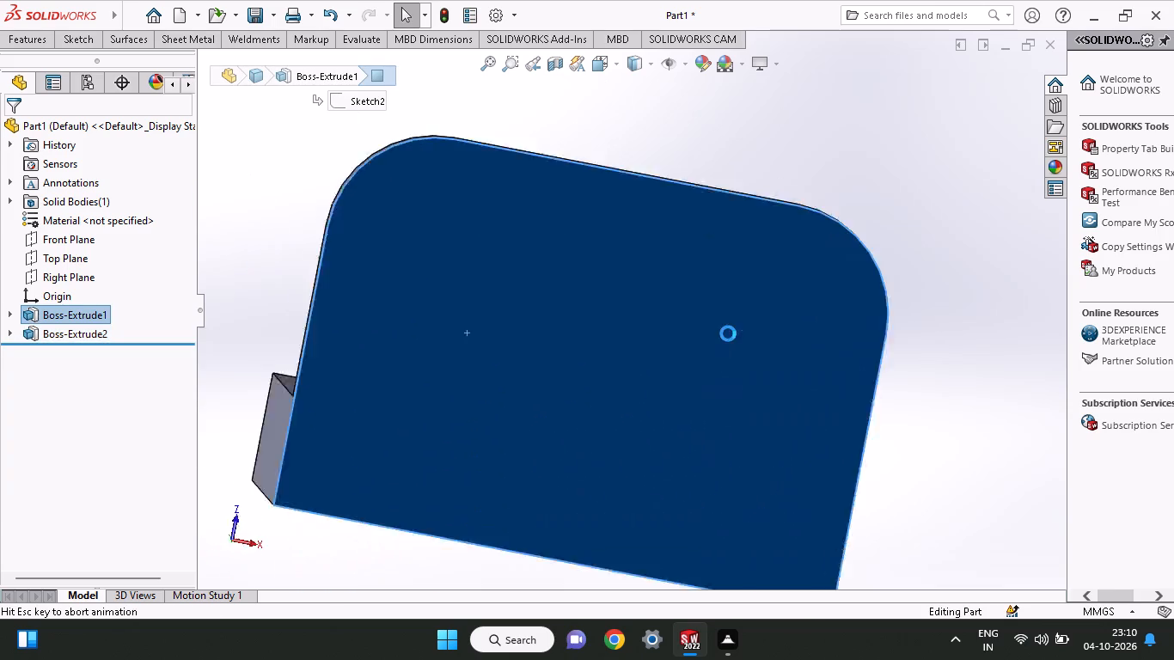
{"action": "left_click", "coordinate": [65, 50]}
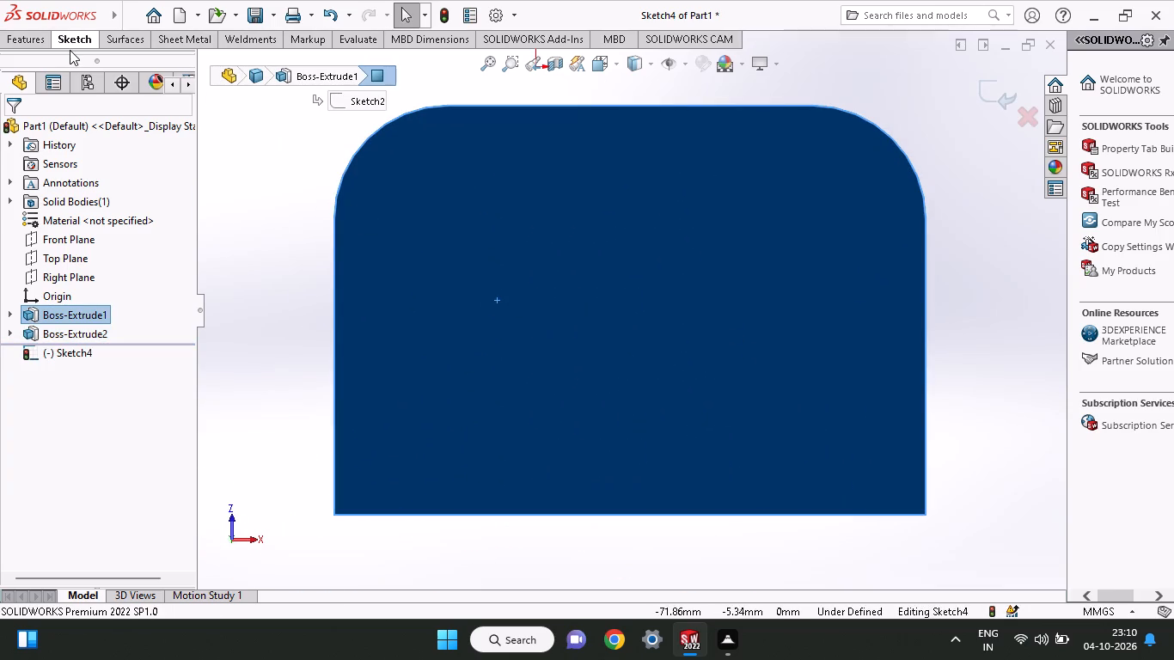
{"action": "left_click", "coordinate": [75, 38]}
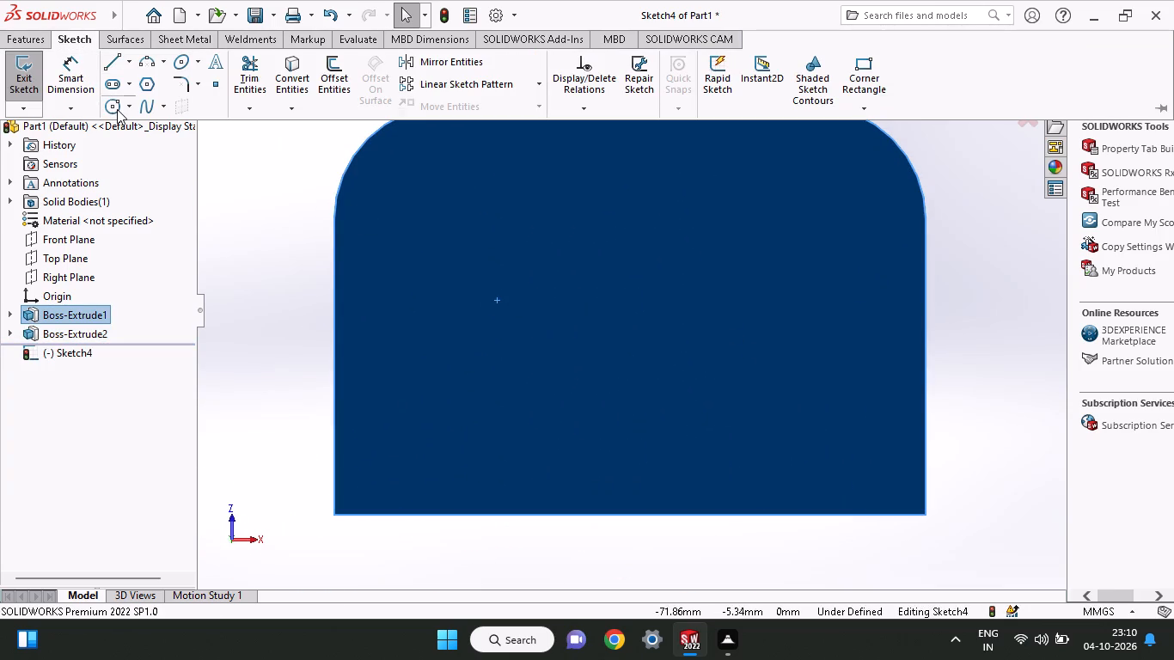
{"action": "left_click", "coordinate": [118, 109]}
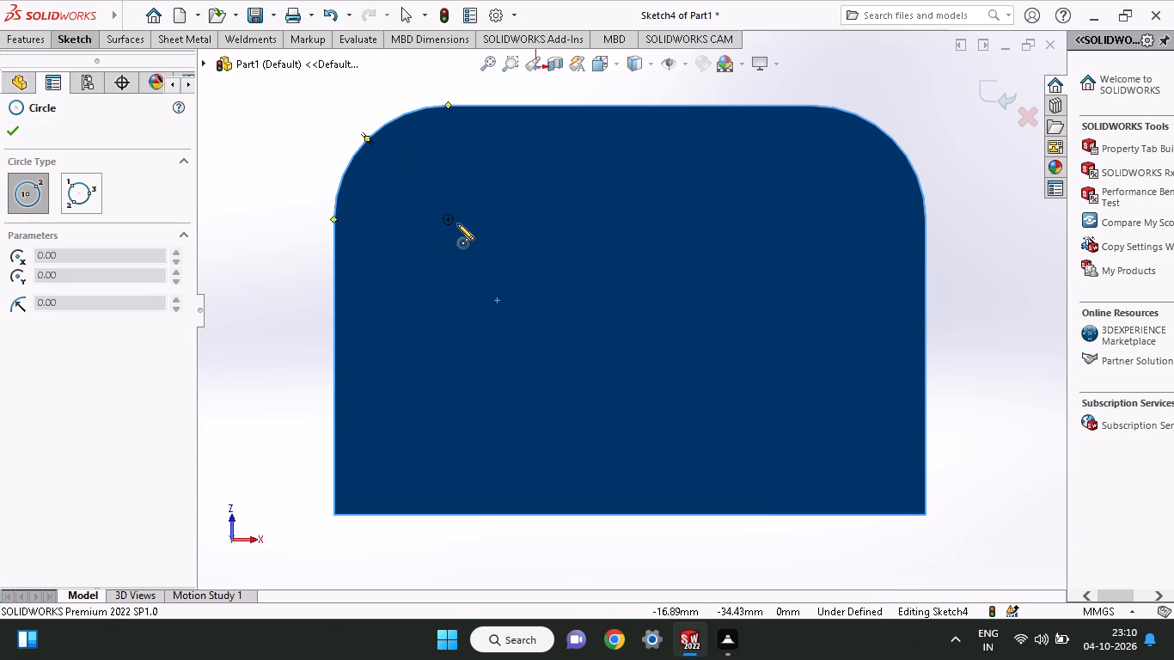
{"action": "left_click", "coordinate": [450, 221]}
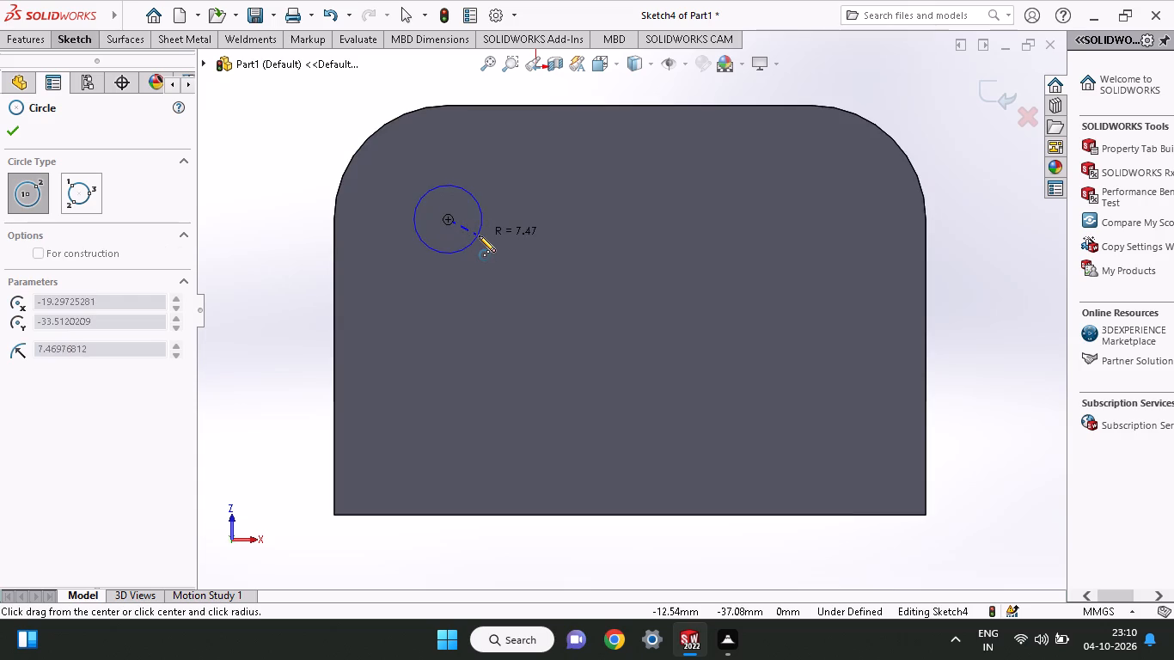
{"action": "left_click", "coordinate": [481, 242]}
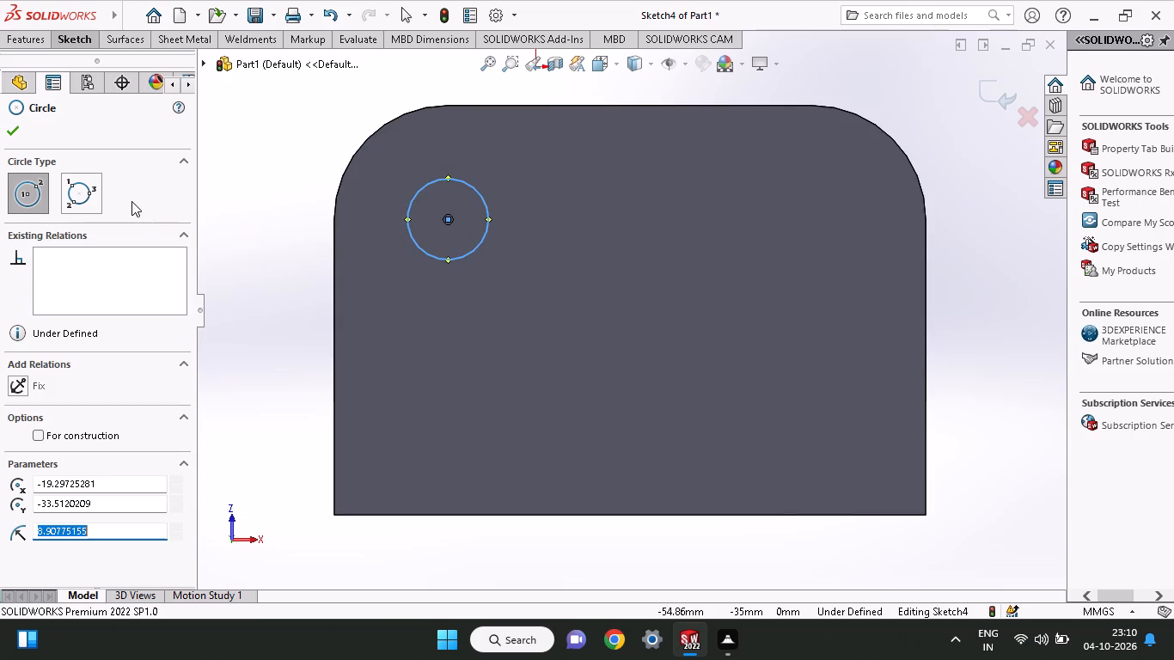
Dimension the circle's diameter as 10 mm.
{"action": "left_click", "coordinate": [89, 40]}
{"action": "left_click", "coordinate": [89, 64]}
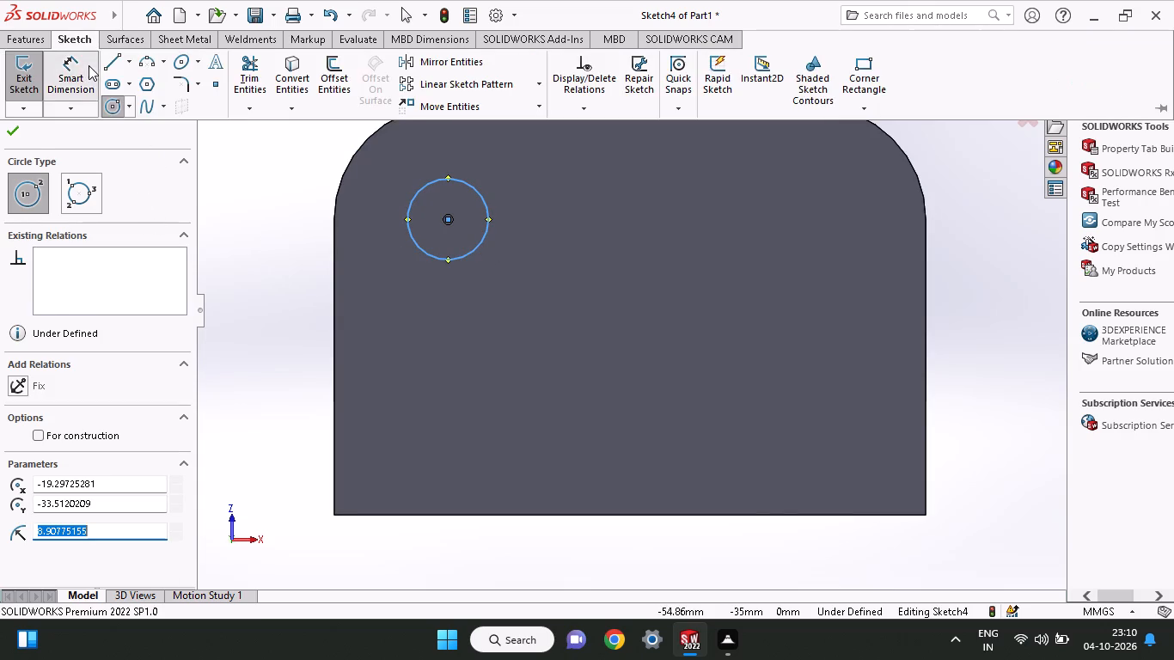
{"action": "left_click", "coordinate": [436, 259]}
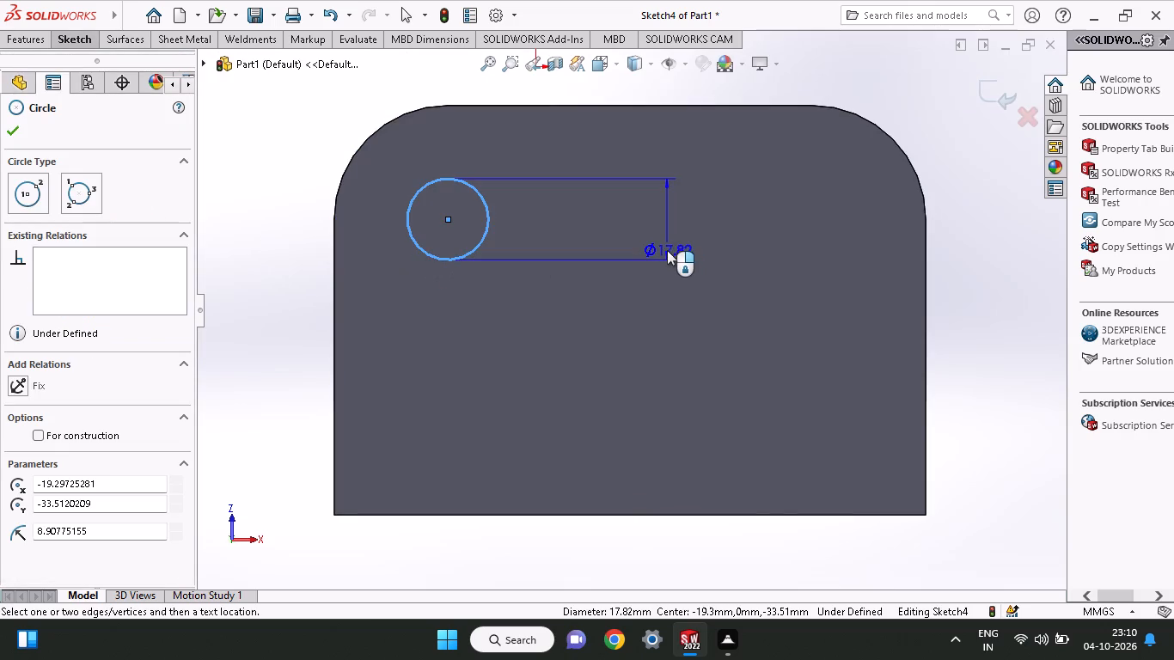
{"action": "left_click", "coordinate": [667, 230]}
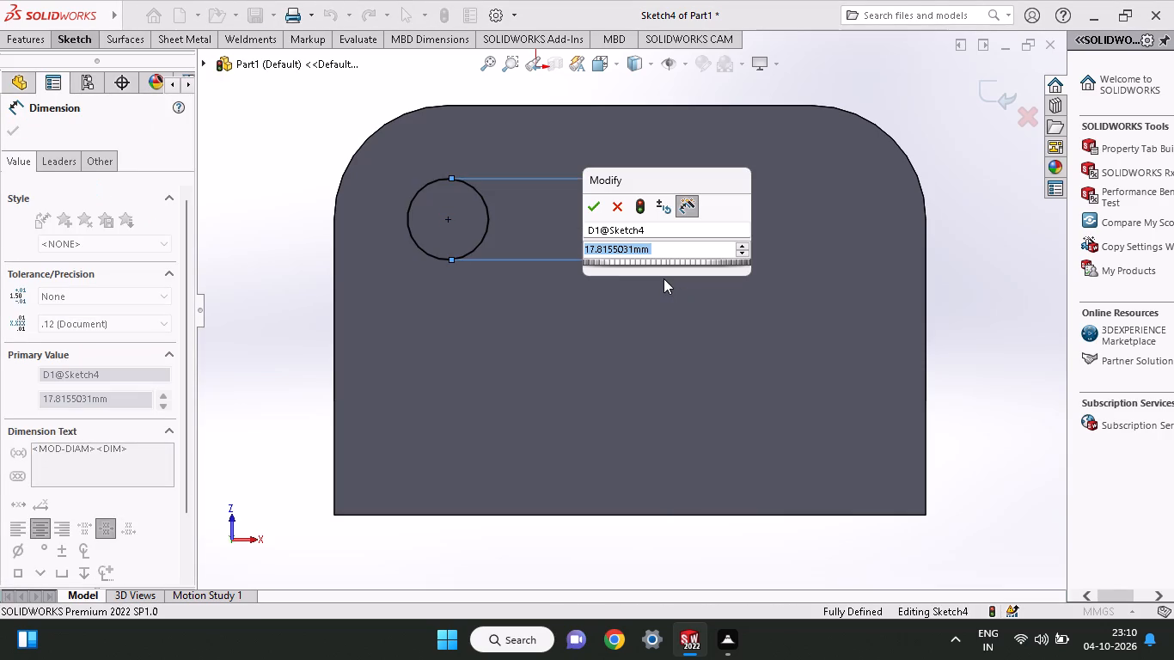
{"action": "type", "text": "11"}
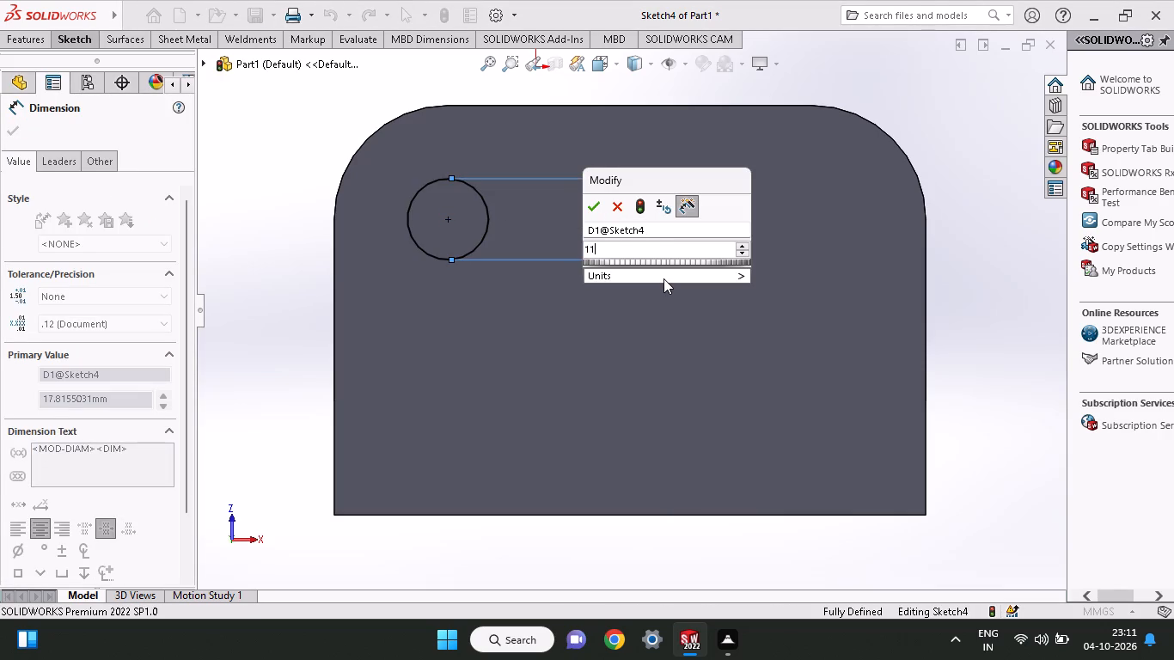
{"action": "key", "text": "BackSpace"}
{"action": "key", "text": "1"}
{"action": "key", "text": "BackSpace"}
{"action": "key", "text": "0"}
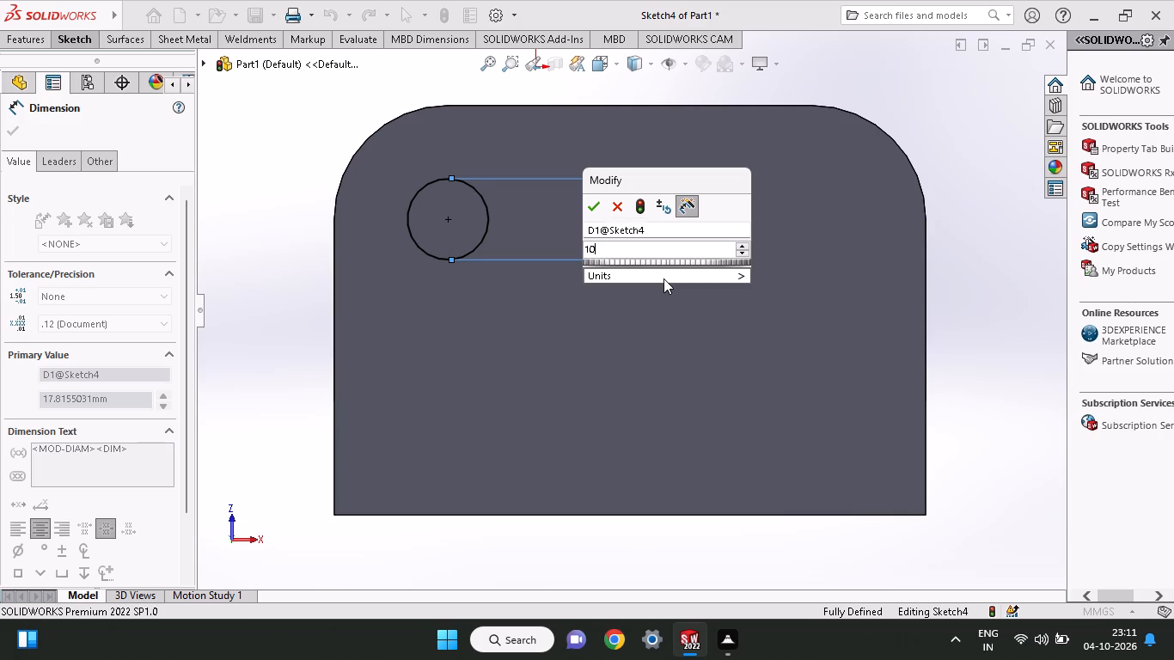
{"action": "key", "text": "Return"}
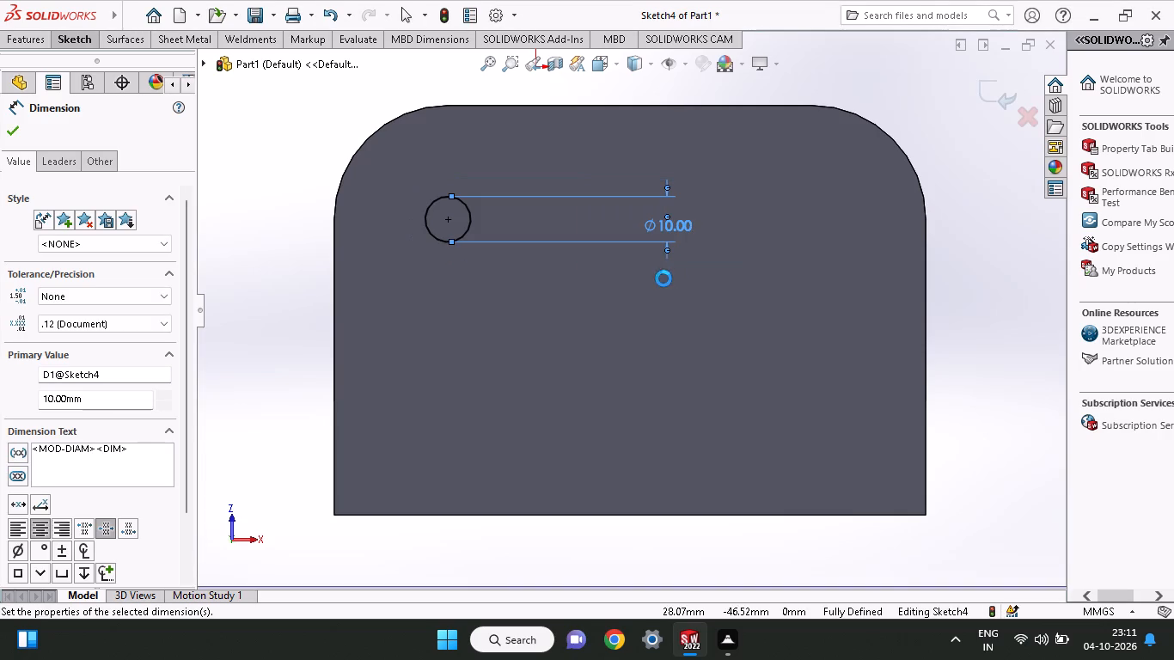
Change the circle's diameter dimension to 20 mm.
{"action": "double_click", "coordinate": [667, 225]}
{"action": "type", "text": "20"}
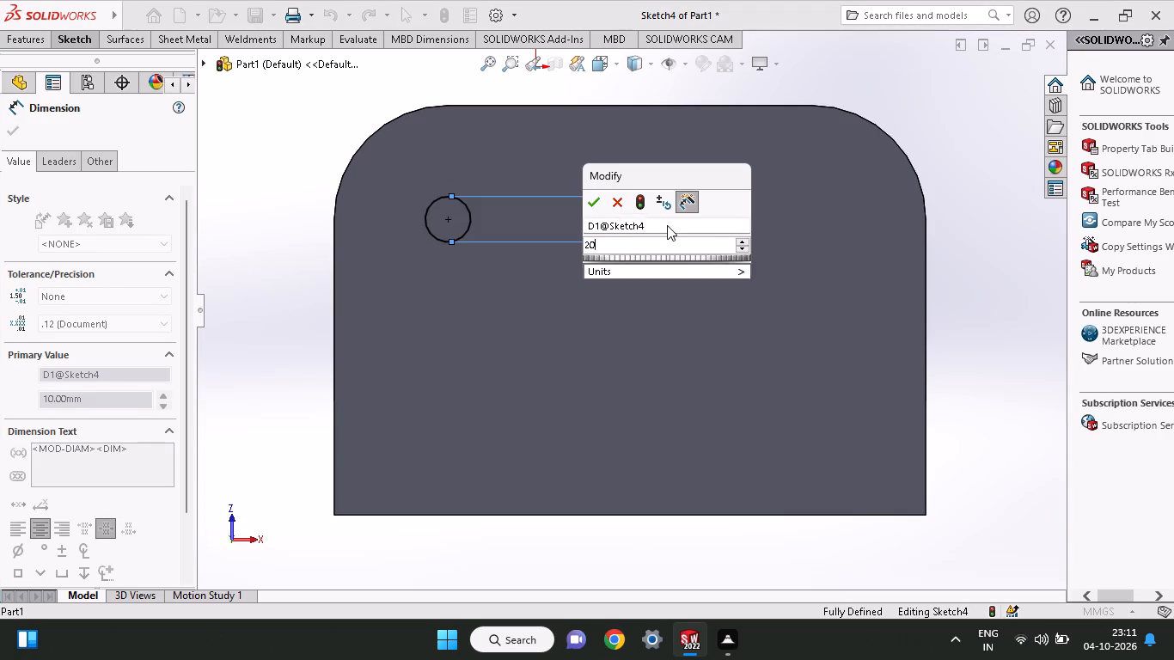
{"action": "key", "text": "Return"}
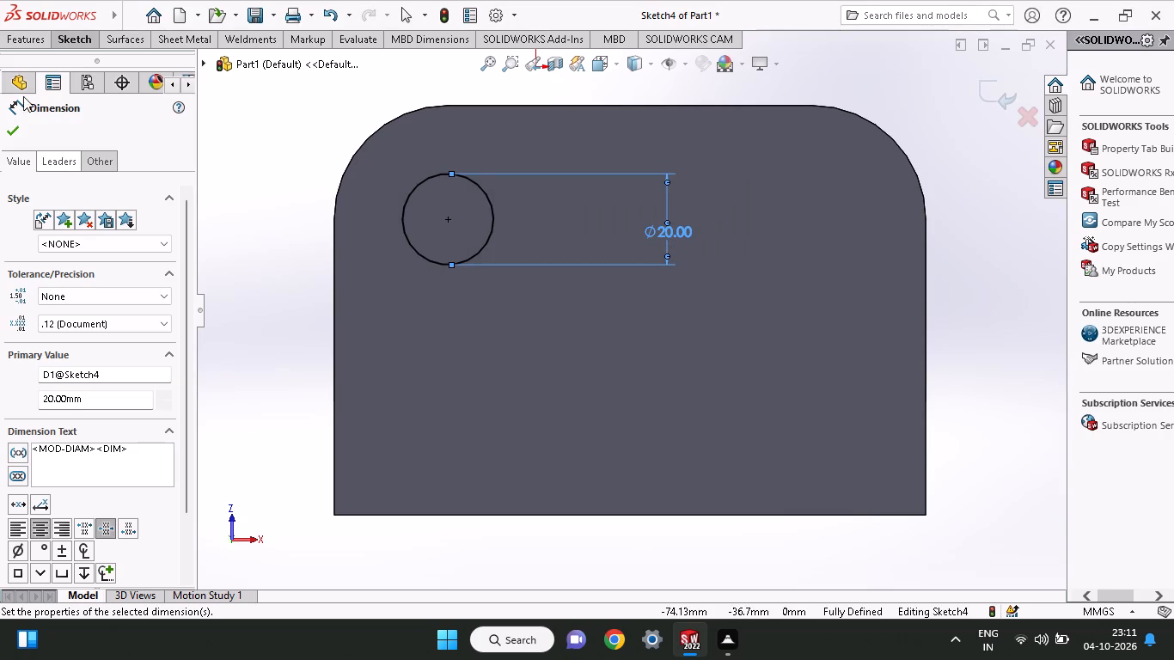
Cut-extrude the circle through the plate with blind depths of 101 mm in Direction 1 and 122 mm in Direction 2.
{"action": "left_click", "coordinate": [15, 34]}
{"action": "left_click", "coordinate": [260, 85]}
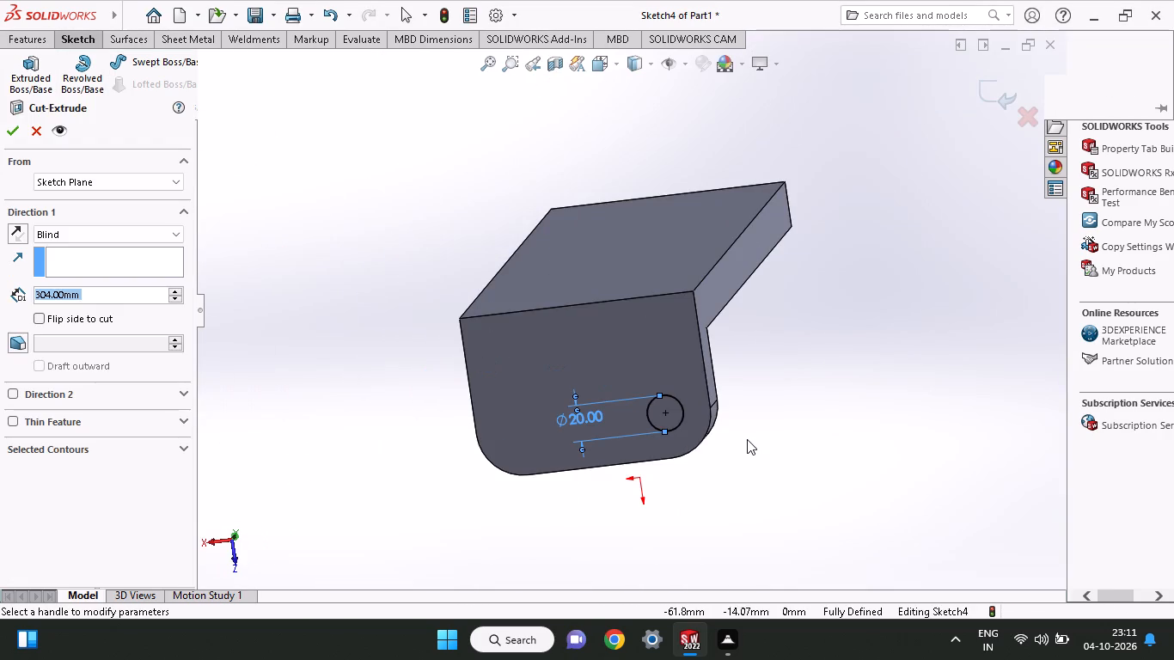
{"action": "middle_click_drag", "start_coordinate": [747, 439], "coordinate": [621, 489]}
{"action": "middle_click_drag", "start_coordinate": [557, 455], "coordinate": [634, 385]}
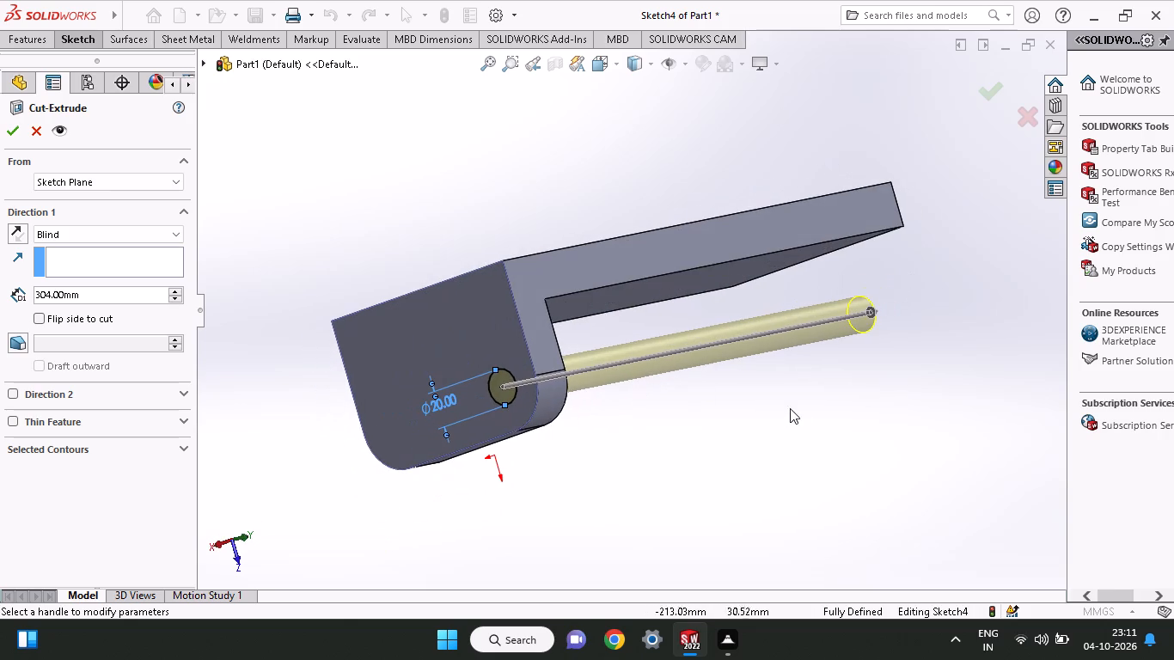
{"action": "left_click_drag", "start_coordinate": [876, 310], "coordinate": [809, 369]}
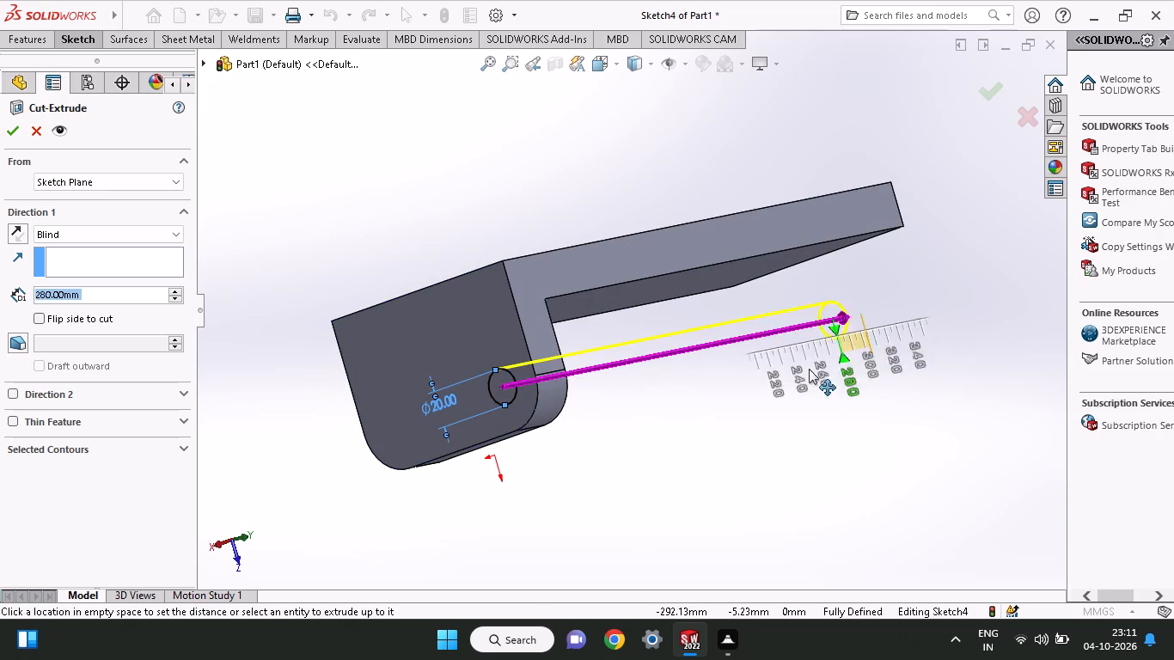
{"action": "left_click_drag", "start_coordinate": [809, 369], "coordinate": [639, 423]}
{"action": "left_click_drag", "start_coordinate": [480, 388], "coordinate": [373, 414]}
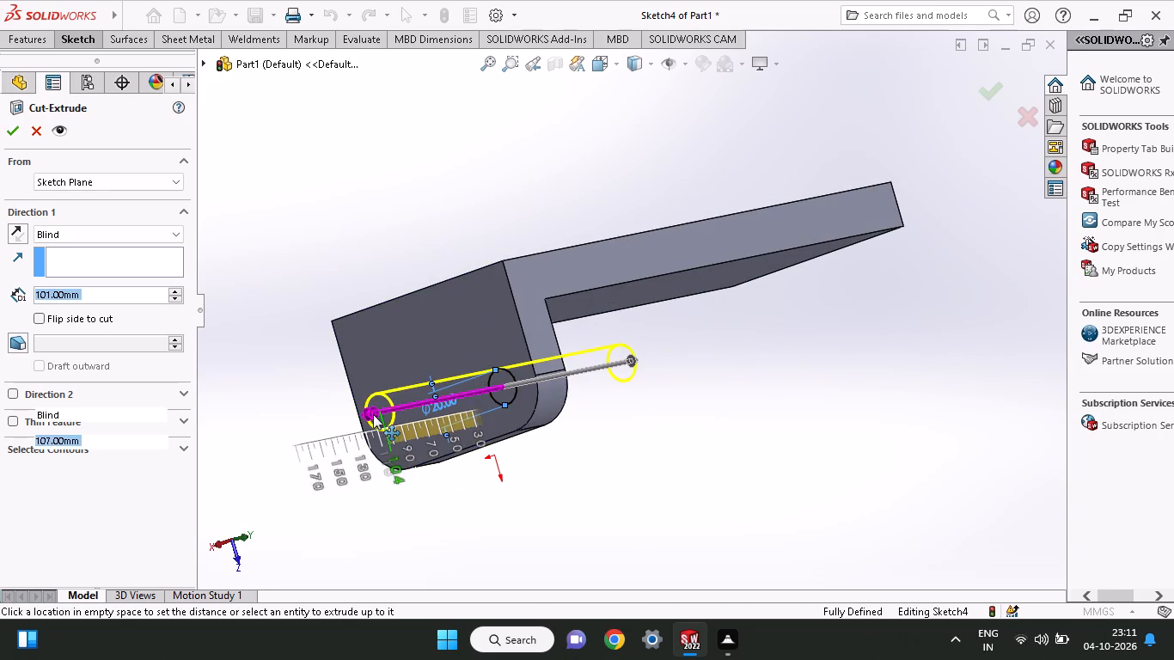
{"action": "left_click_drag", "start_coordinate": [373, 414], "coordinate": [358, 416]}
{"action": "middle_click_drag", "start_coordinate": [668, 429], "coordinate": [545, 494]}
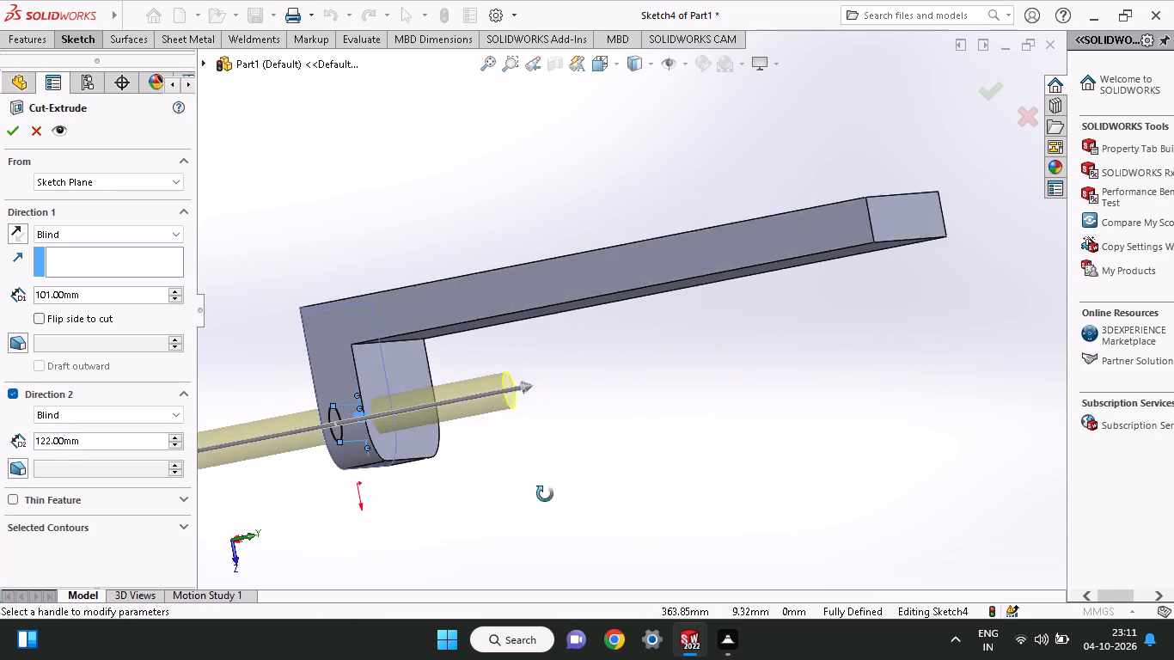
{"action": "middle_click_drag", "start_coordinate": [545, 494], "coordinate": [645, 434]}
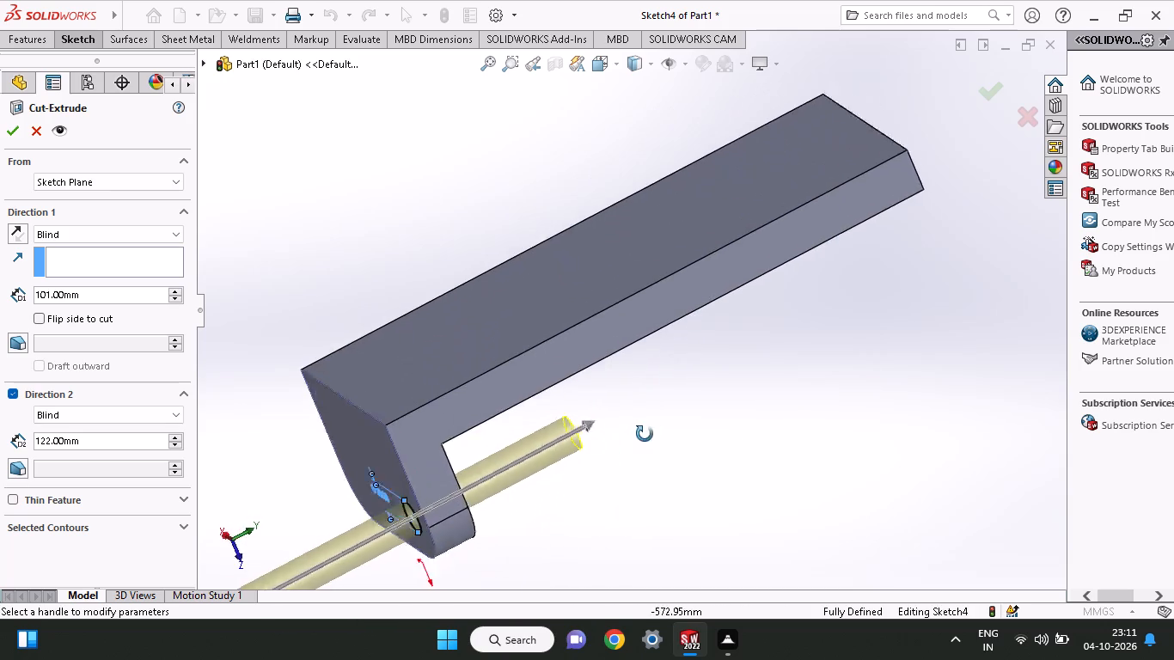
{"action": "middle_click_drag", "start_coordinate": [645, 434], "coordinate": [657, 256]}
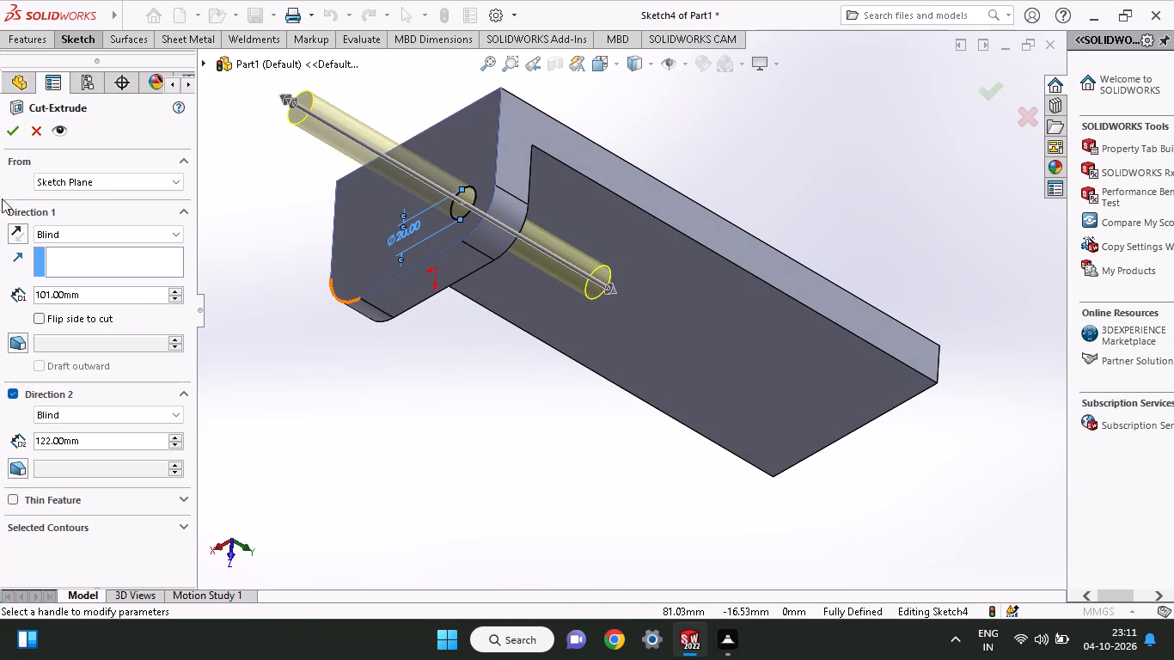
{"action": "left_click", "coordinate": [11, 139]}
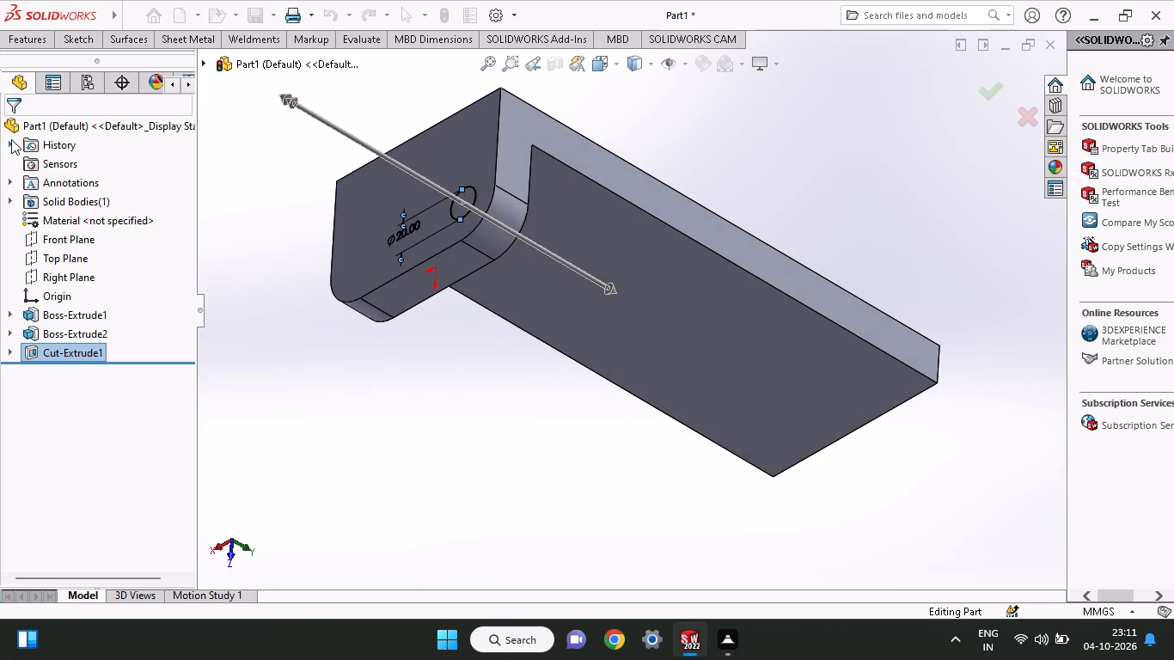
Sketch a circle of about 27 mm diameter on the plate's outer face, concentric with the rounded corner without a hole.
{"action": "middle_click_drag", "start_coordinate": [288, 367], "coordinate": [333, 453]}
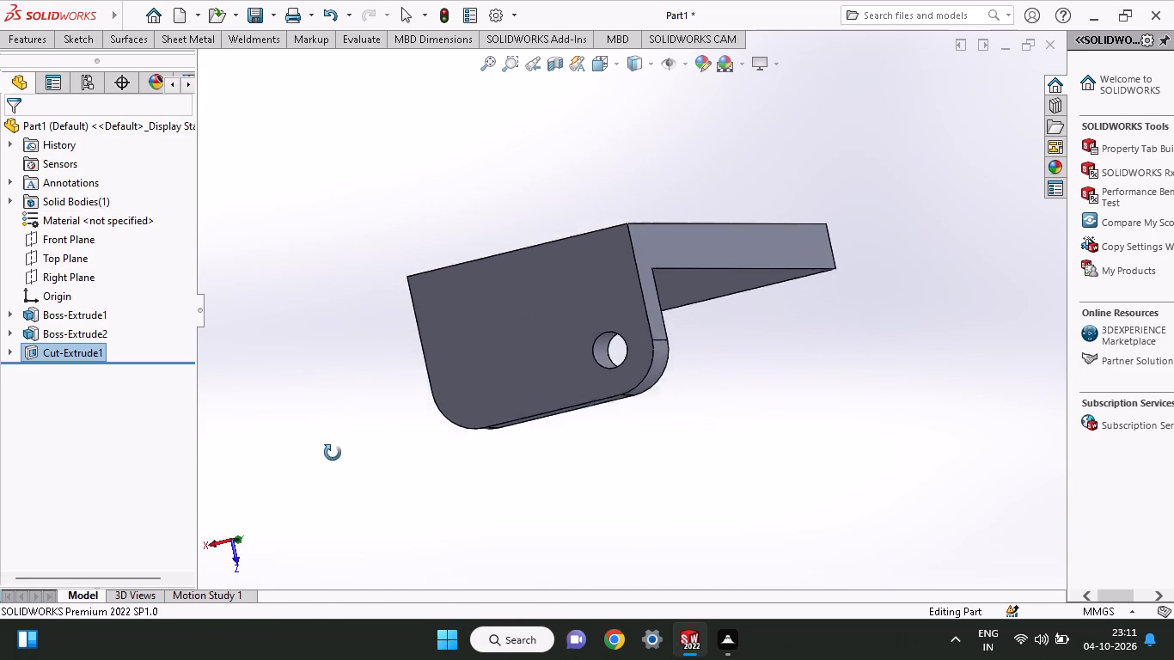
{"action": "middle_click_drag", "start_coordinate": [333, 453], "coordinate": [362, 442]}
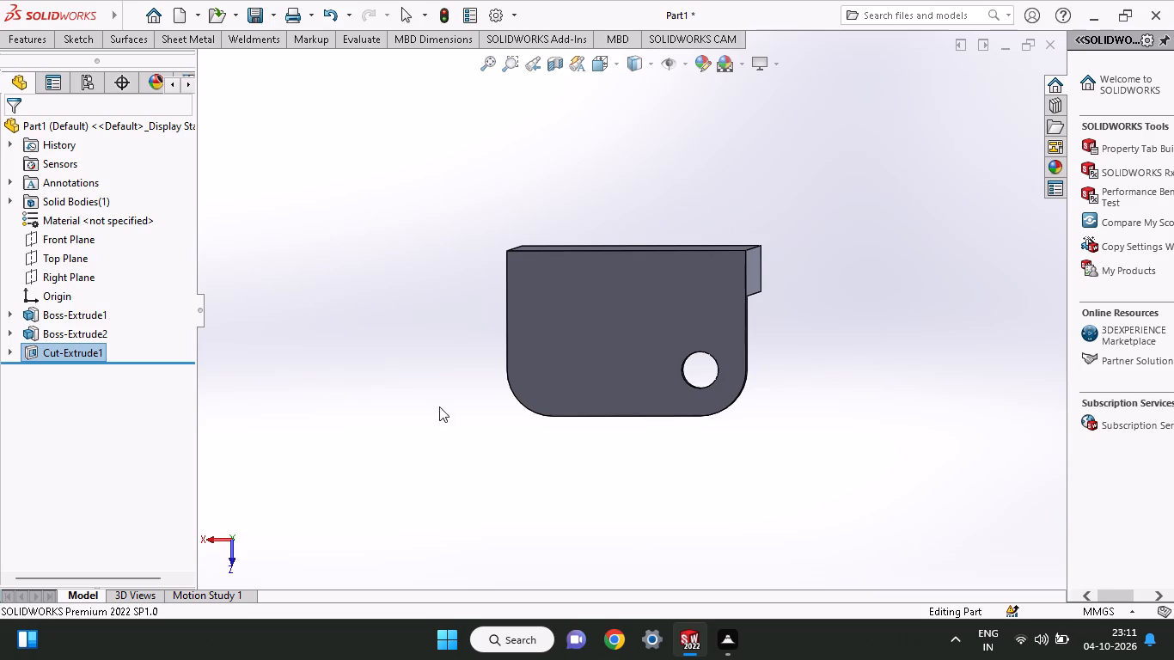
{"action": "left_click", "coordinate": [566, 368]}
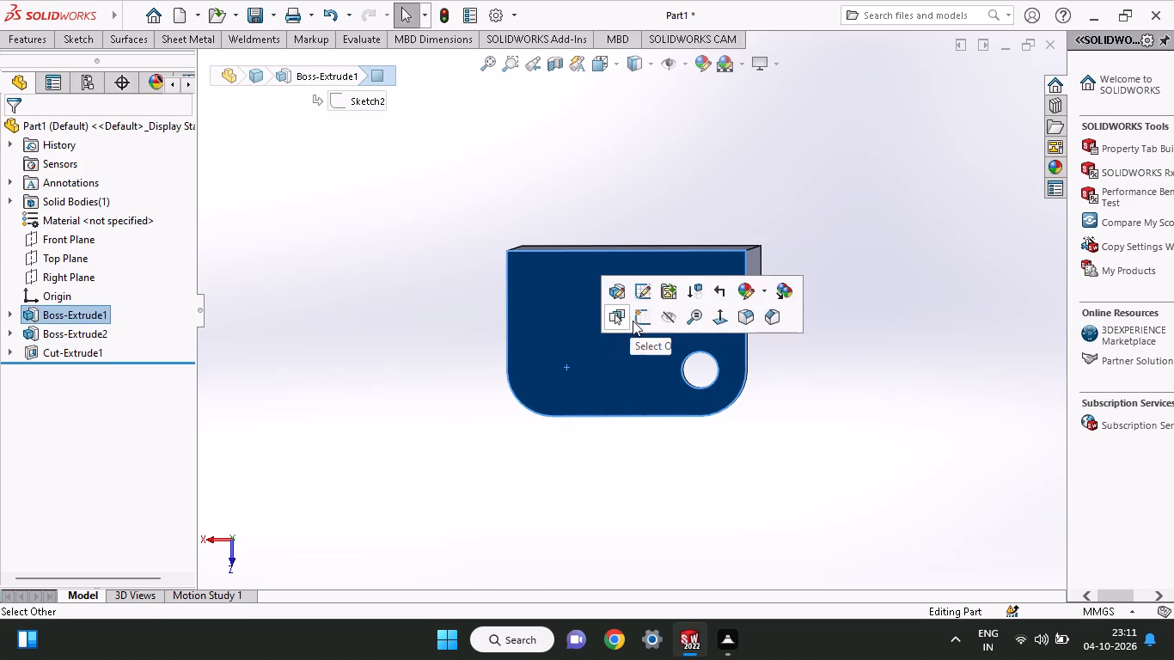
{"action": "left_click", "coordinate": [633, 321]}
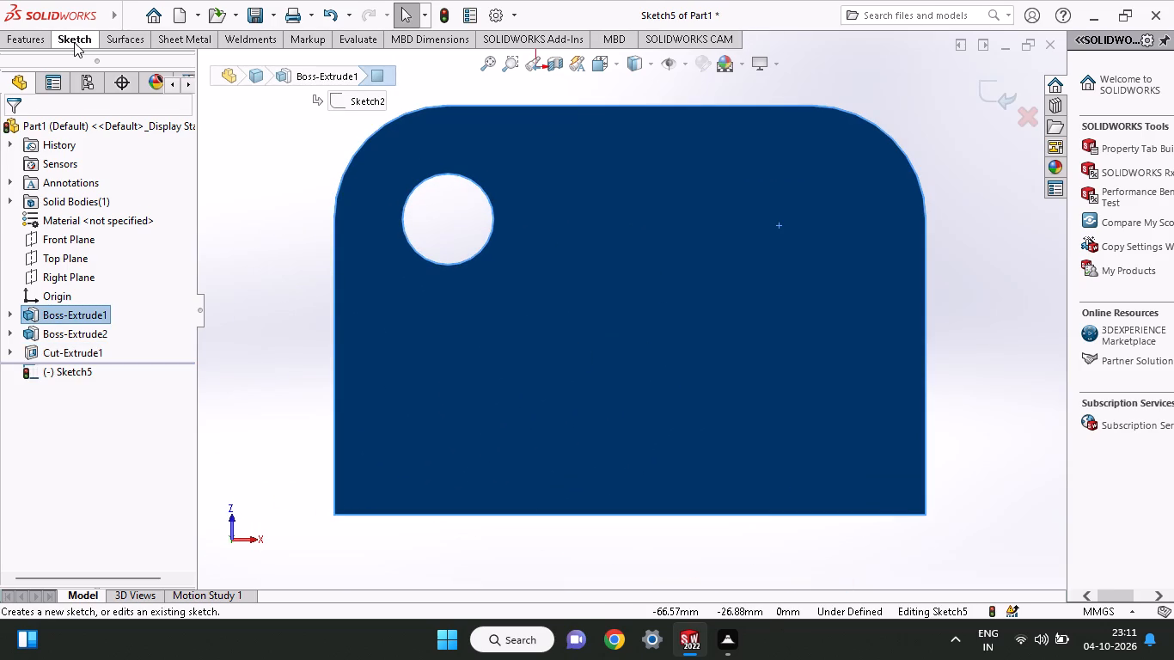
{"action": "left_click", "coordinate": [74, 42]}
{"action": "left_click", "coordinate": [107, 105]}
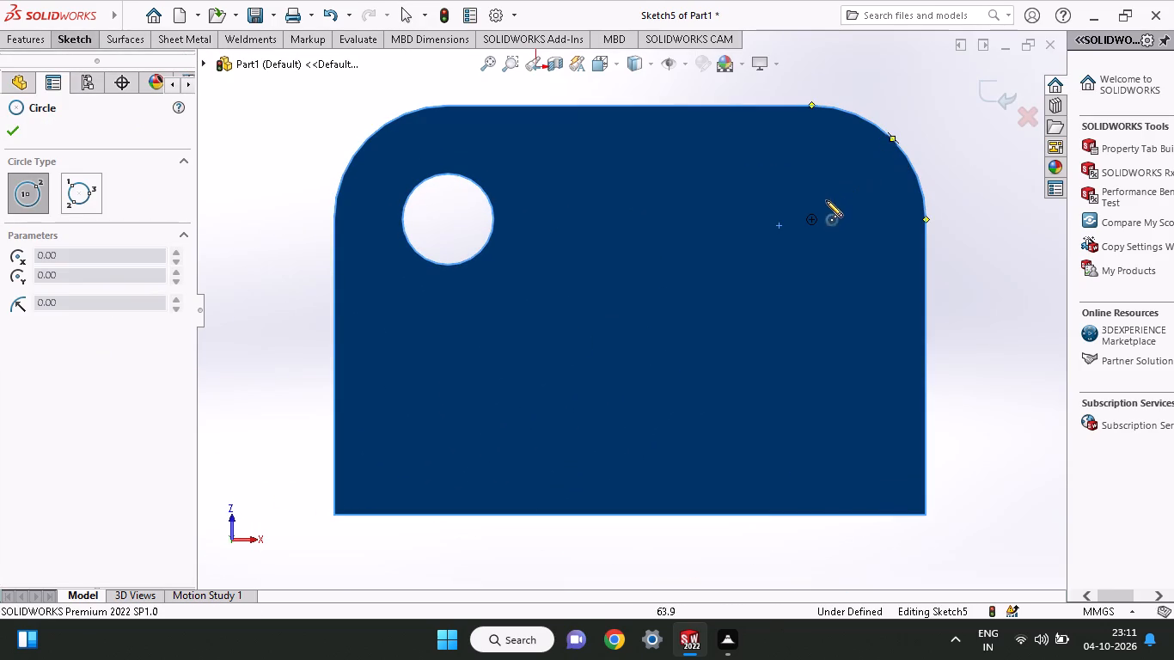
{"action": "left_click", "coordinate": [810, 221]}
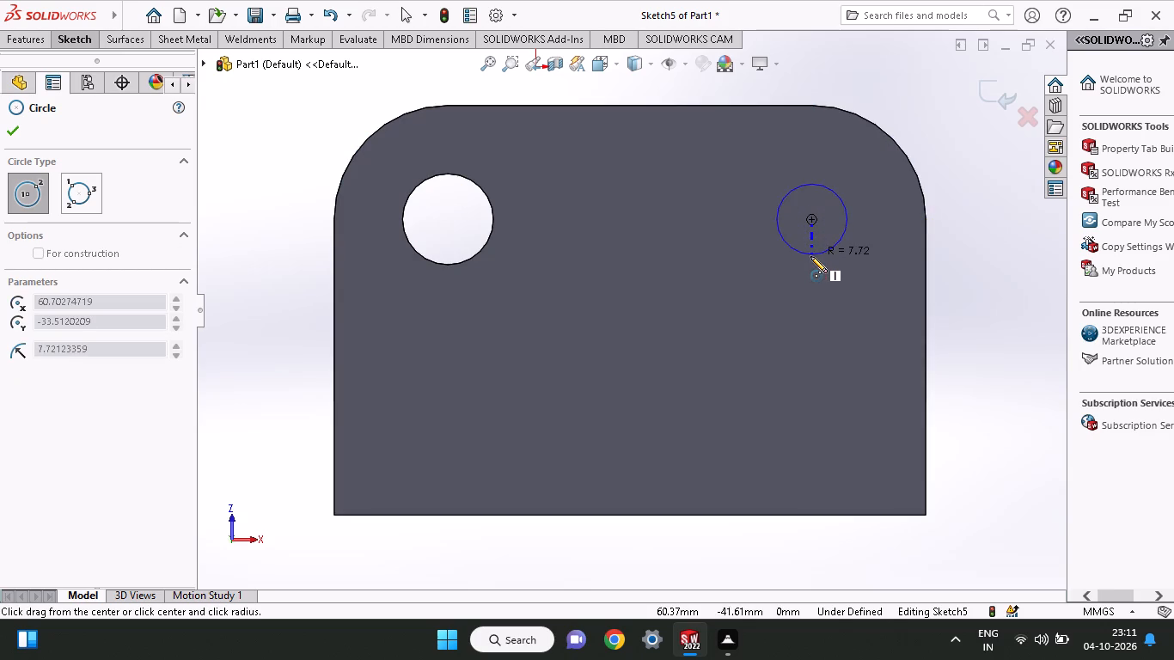
{"action": "left_click", "coordinate": [803, 281]}
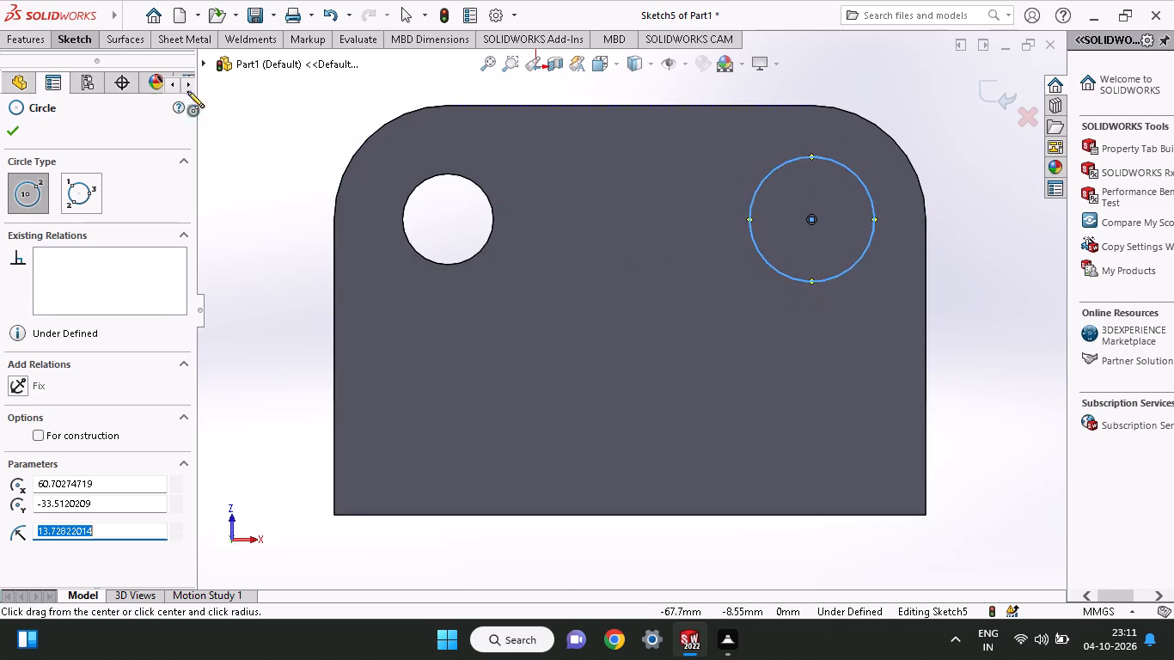
Dimension the new circle at the plate's second rounded corner with a diameter of 20 mm.
{"action": "left_click", "coordinate": [76, 40]}
{"action": "left_click", "coordinate": [77, 60]}
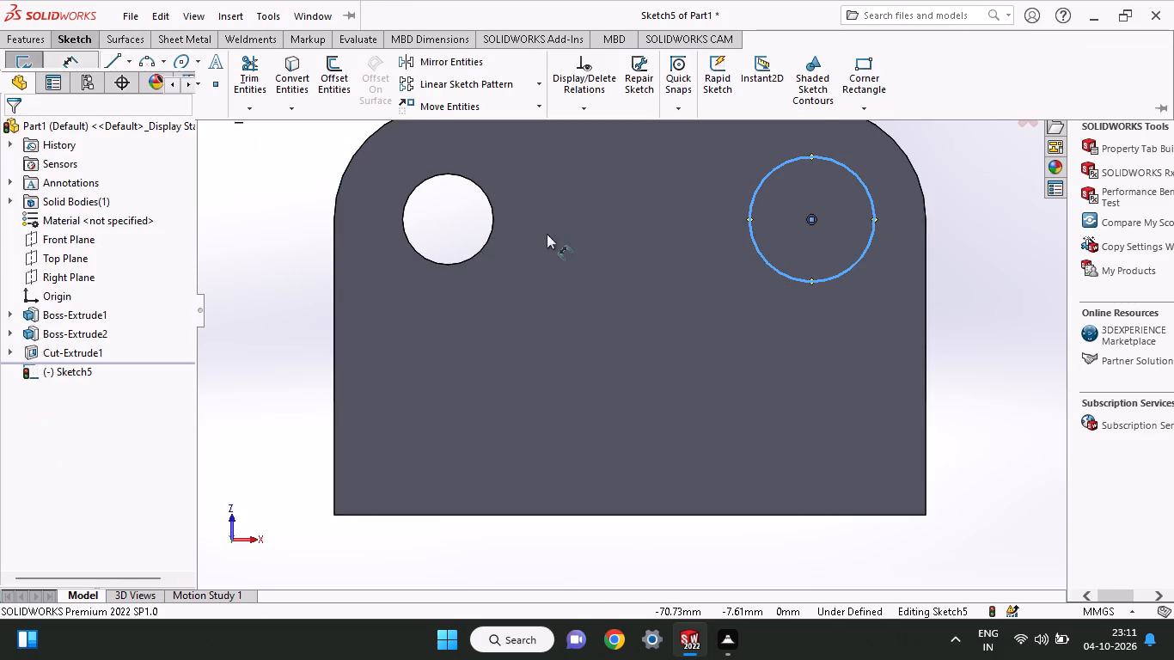
{"action": "left_click", "coordinate": [851, 266]}
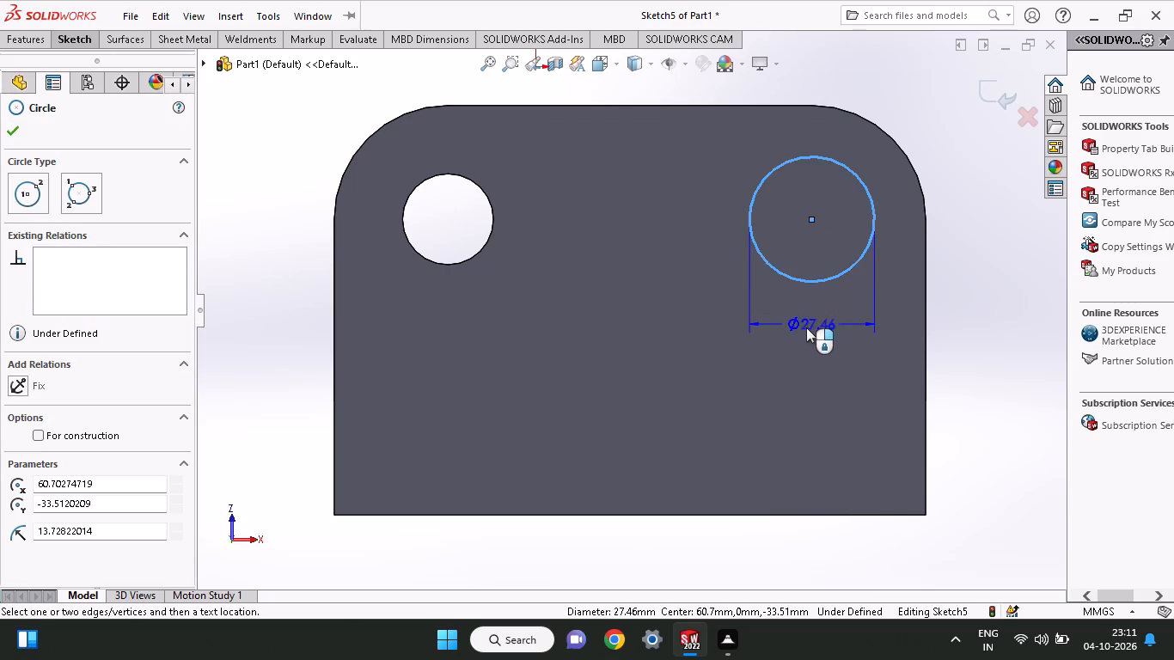
{"action": "left_click", "coordinate": [795, 356]}
{"action": "type", "text": "20"}
{"action": "key", "text": "Return"}
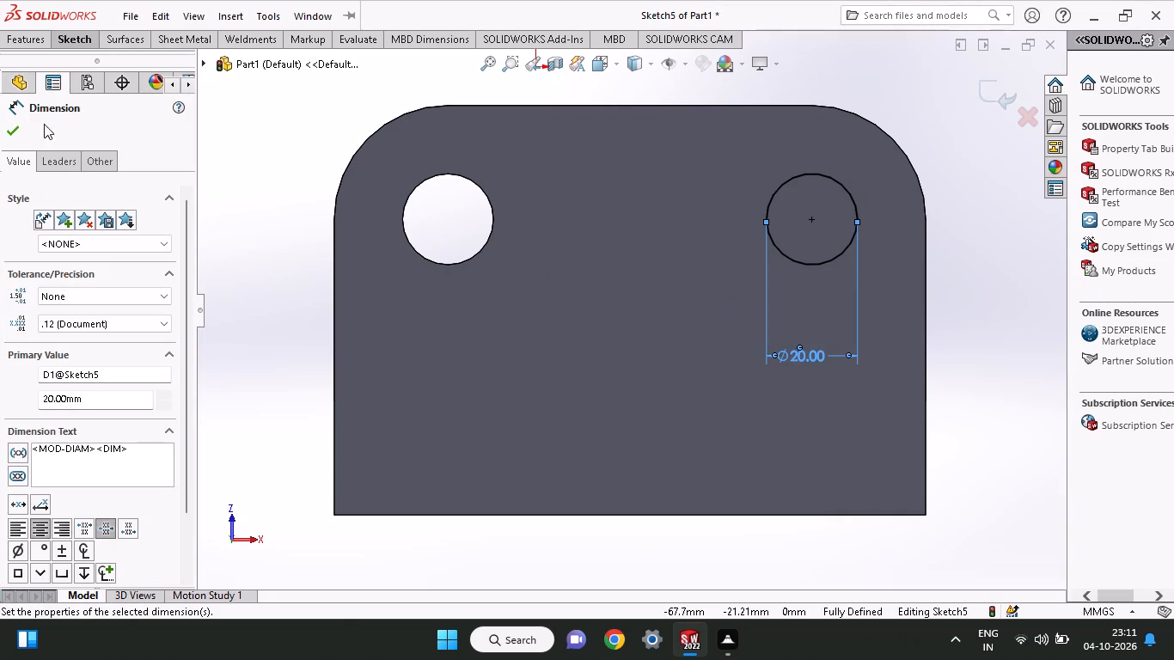
Cut-extrude the 20 mm circle through the plate with blind depths of 138 mm in Direction 1 and 51 mm in Direction 2.
{"action": "left_click", "coordinate": [31, 46]}
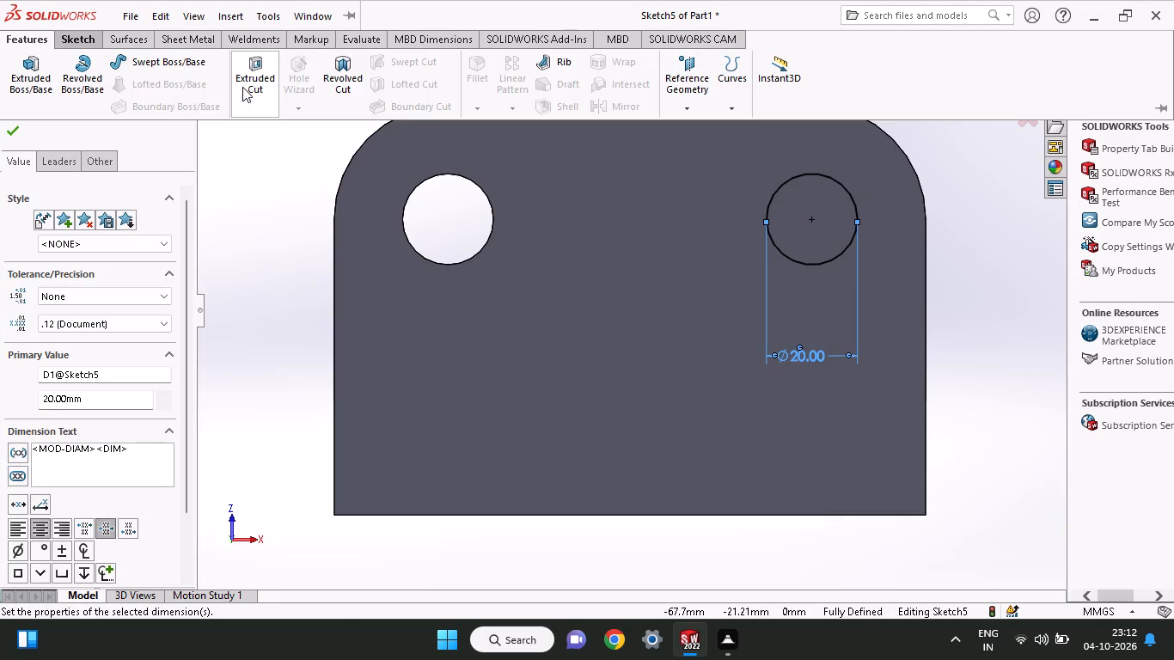
{"action": "left_click", "coordinate": [242, 86]}
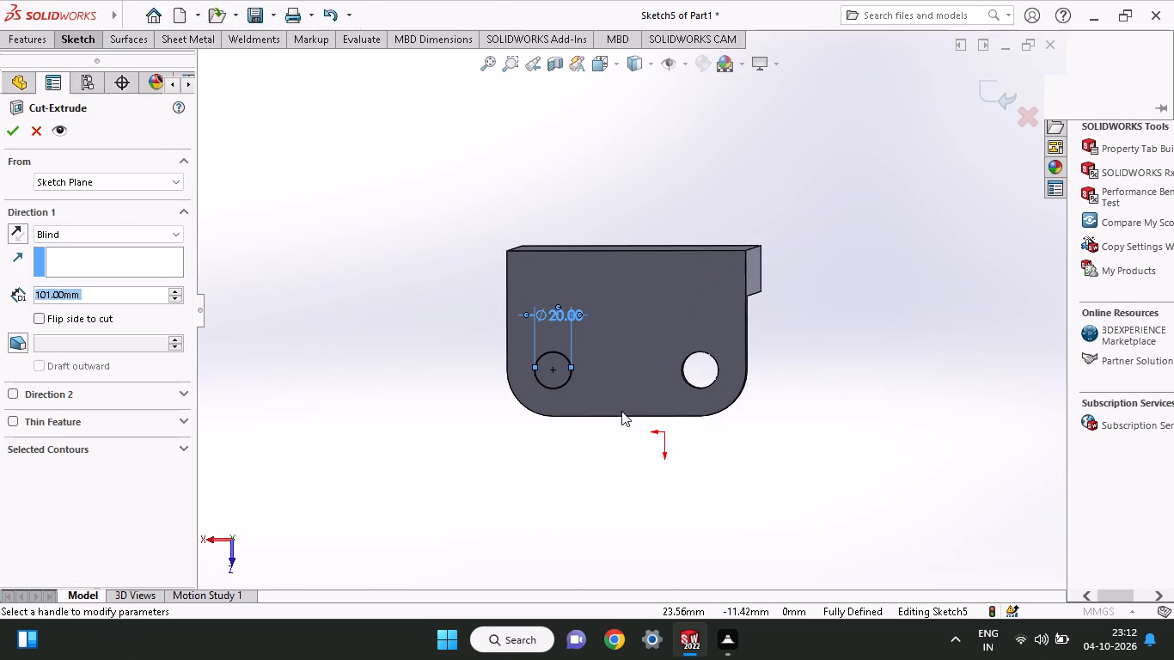
{"action": "middle_click_drag", "start_coordinate": [621, 411], "coordinate": [516, 211]}
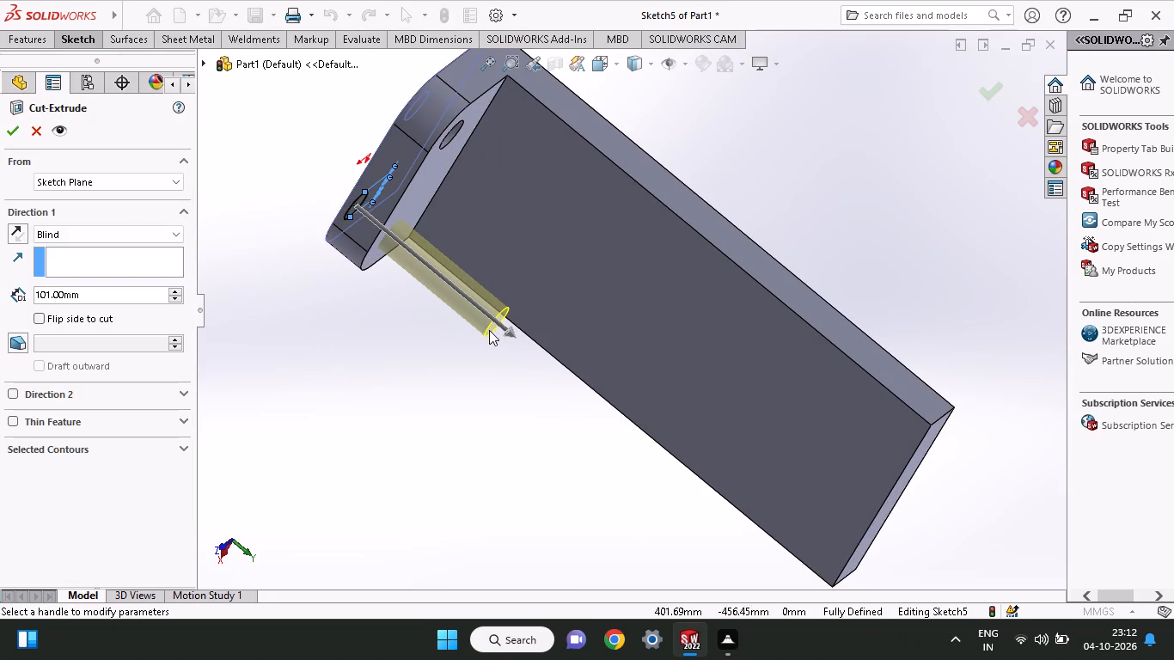
{"action": "left_click", "coordinate": [505, 337]}
{"action": "left_click_drag", "start_coordinate": [515, 331], "coordinate": [541, 378]}
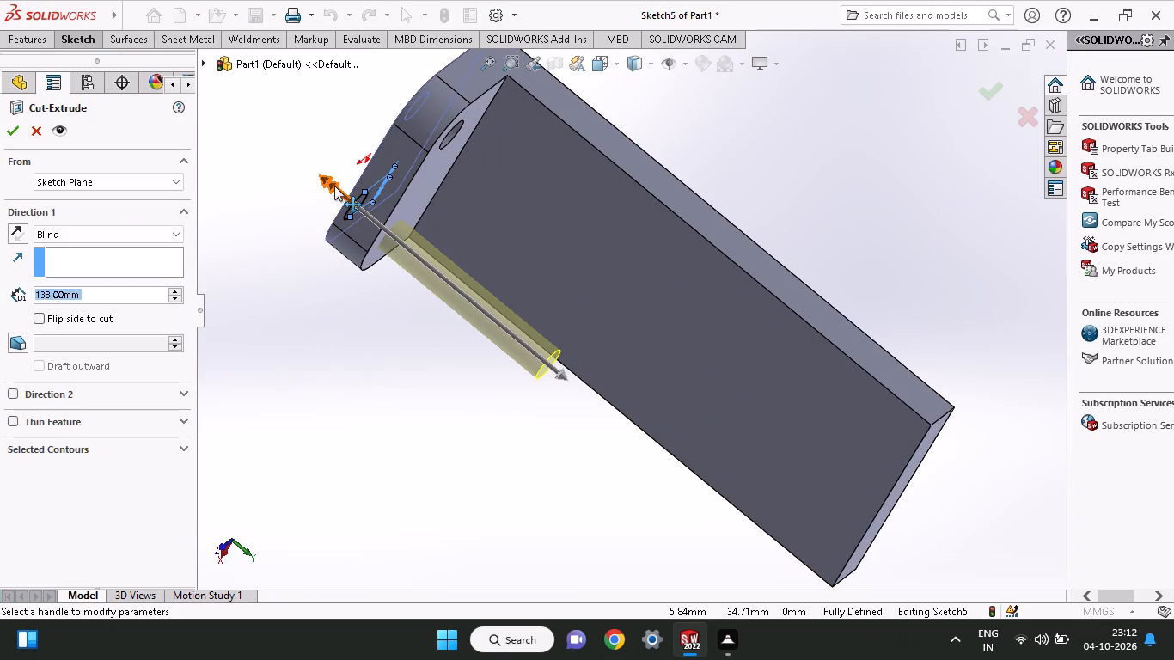
{"action": "left_click_drag", "start_coordinate": [334, 185], "coordinate": [290, 140]}
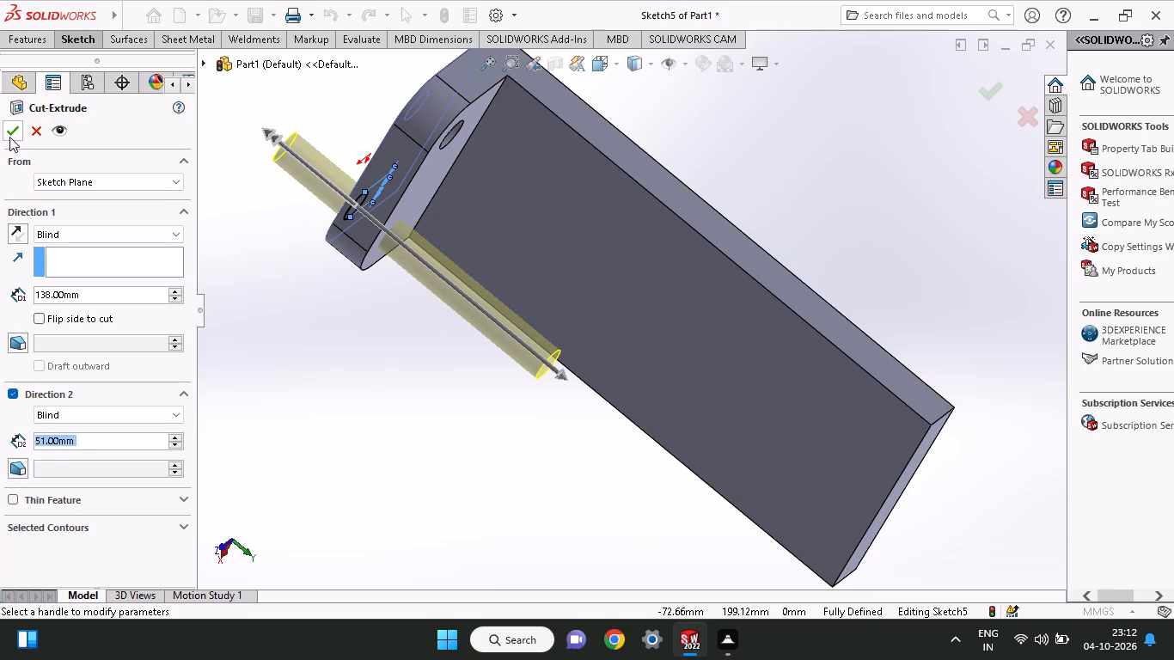
{"action": "left_click", "coordinate": [9, 136]}
Examine the L-shaped part from several sides, including both corner holes and the long arm.
{"action": "middle_click_drag", "start_coordinate": [394, 333], "coordinate": [404, 268]}
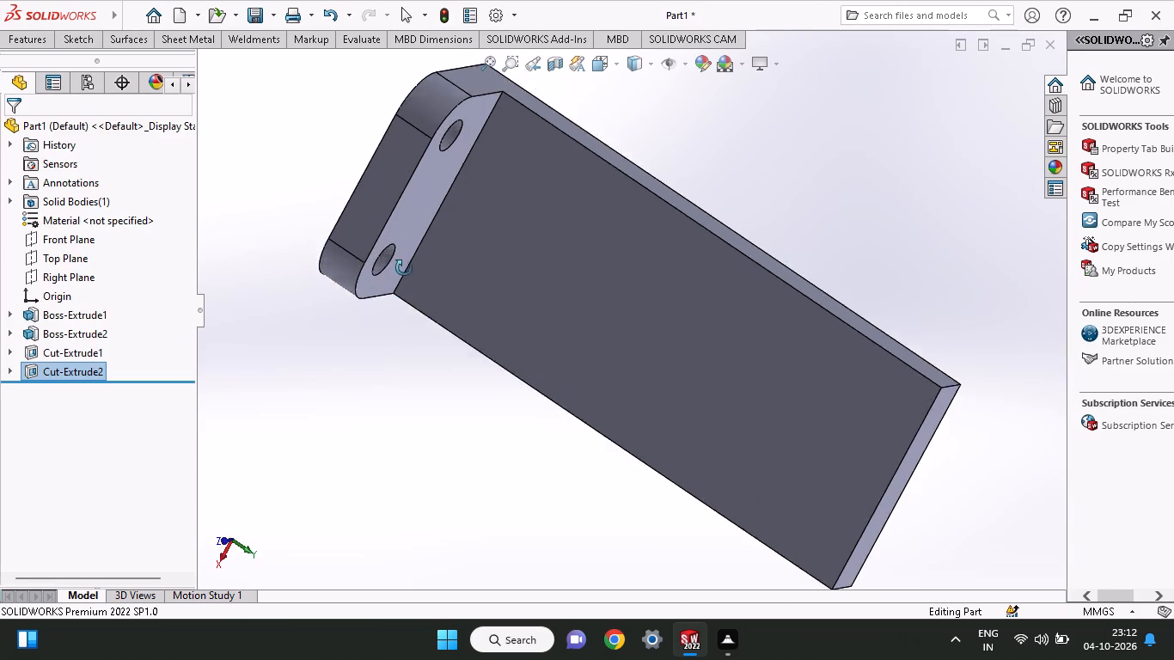
{"action": "middle_click_drag", "start_coordinate": [404, 268], "coordinate": [717, 659]}
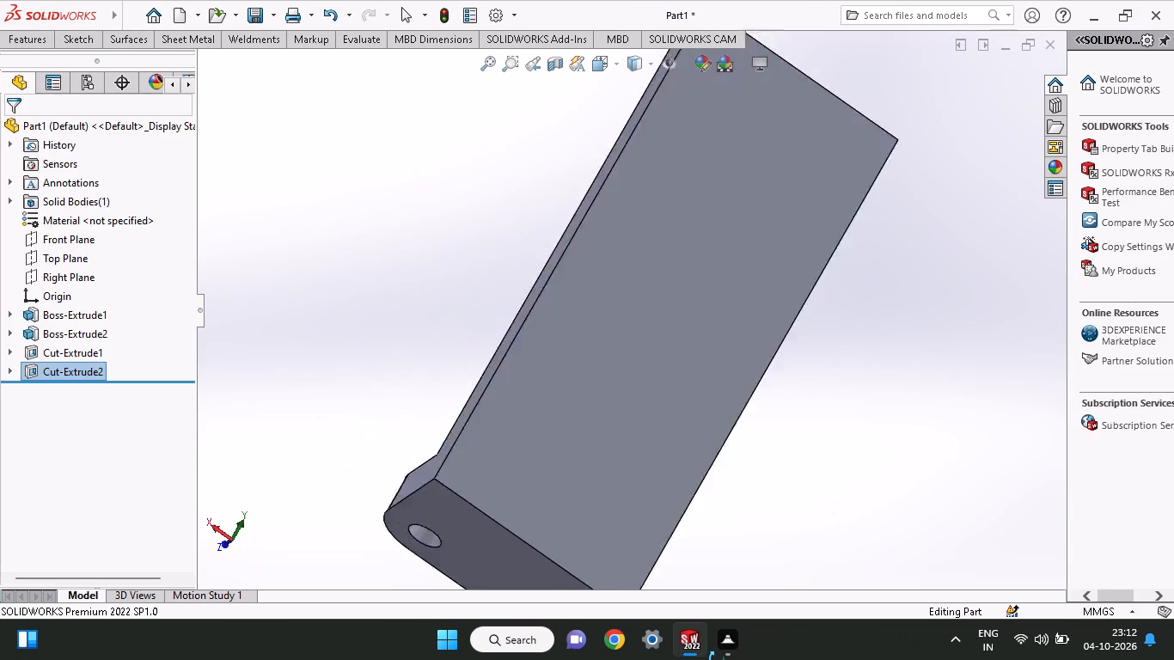
{"action": "middle_click_drag", "start_coordinate": [717, 659], "coordinate": [511, 400]}
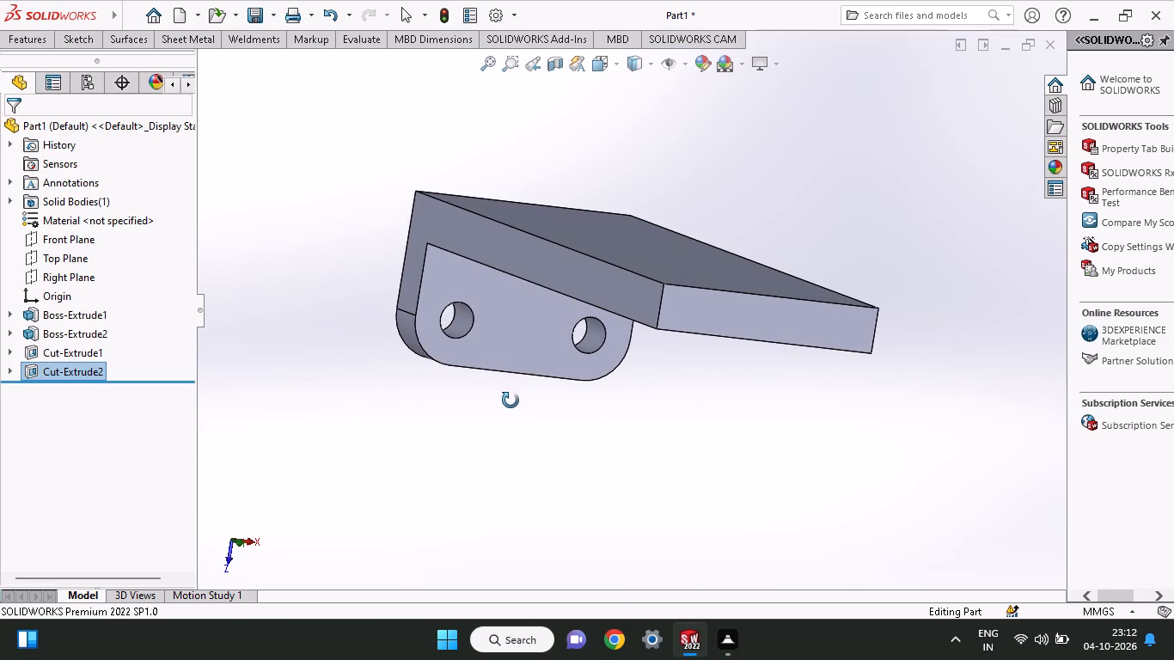
{"action": "middle_click_drag", "start_coordinate": [511, 400], "coordinate": [621, 522]}
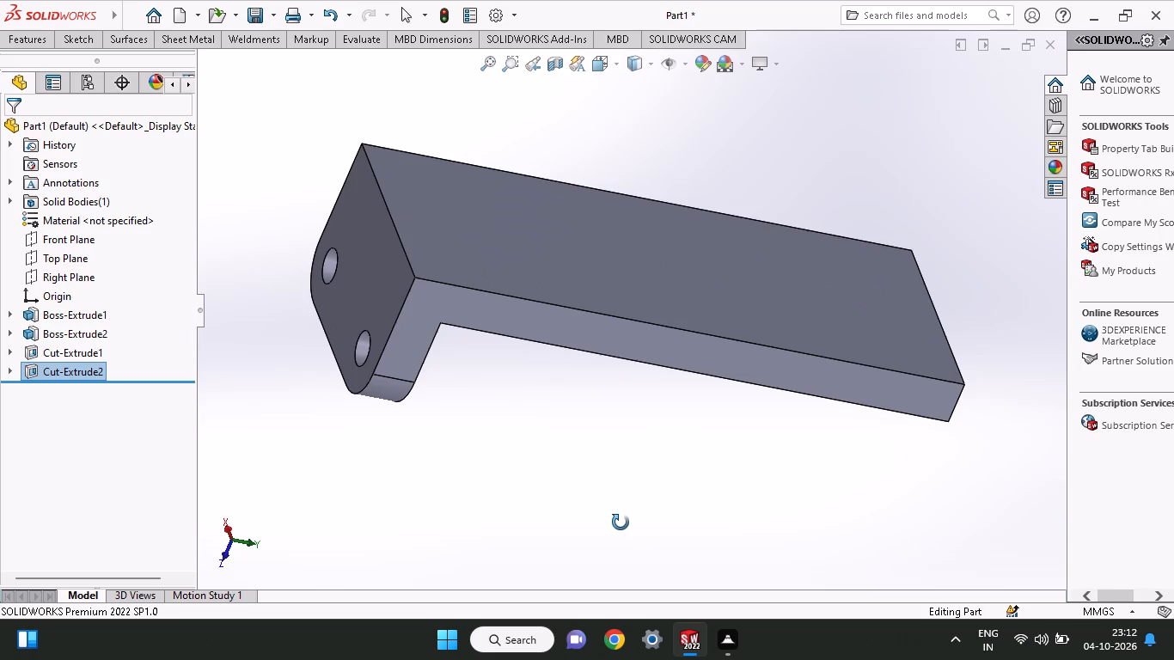
{"action": "middle_click_drag", "start_coordinate": [621, 522], "coordinate": [630, 476]}
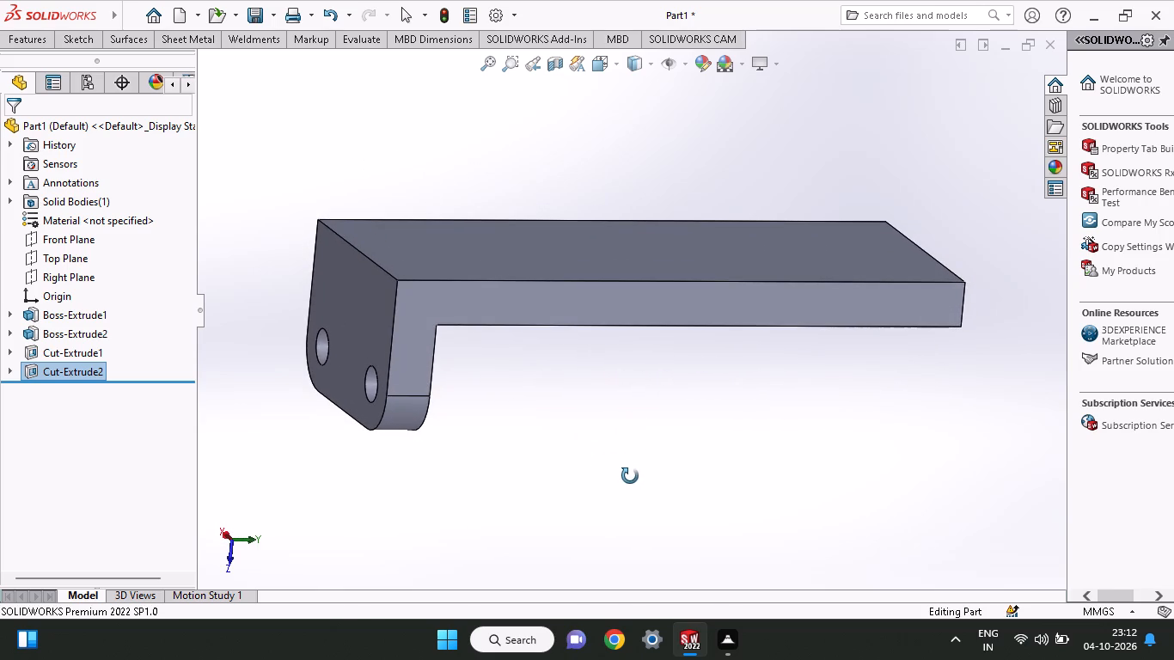
{"action": "middle_click_drag", "start_coordinate": [630, 476], "coordinate": [629, 501]}
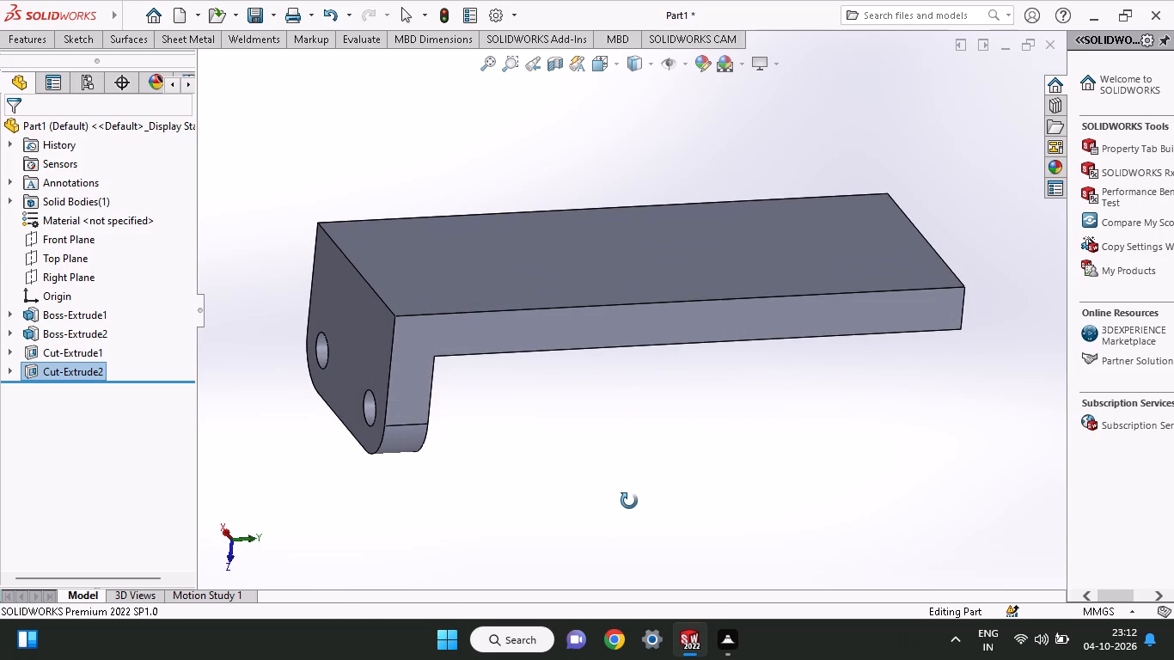
{"action": "middle_click_drag", "start_coordinate": [629, 501], "coordinate": [586, 424]}
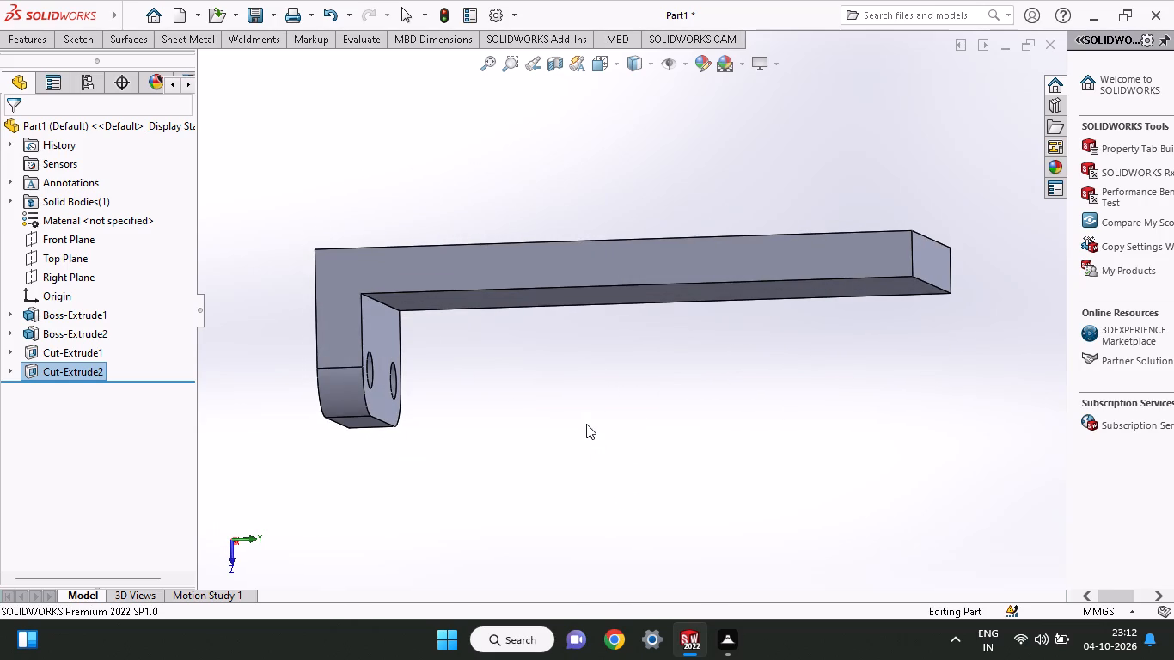
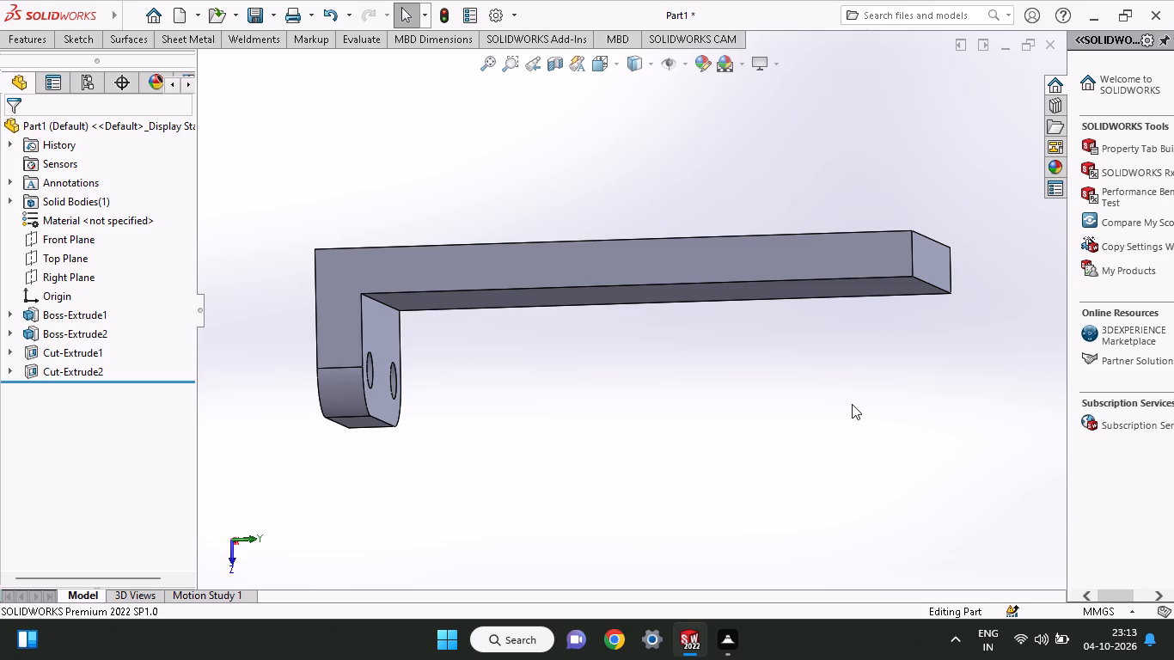
Start a sketch on the part's L-shaped side face and draw a sloping line about 215 mm long outward from the outer corner.
{"action": "middle_click_drag", "start_coordinate": [718, 347], "coordinate": [737, 371]}
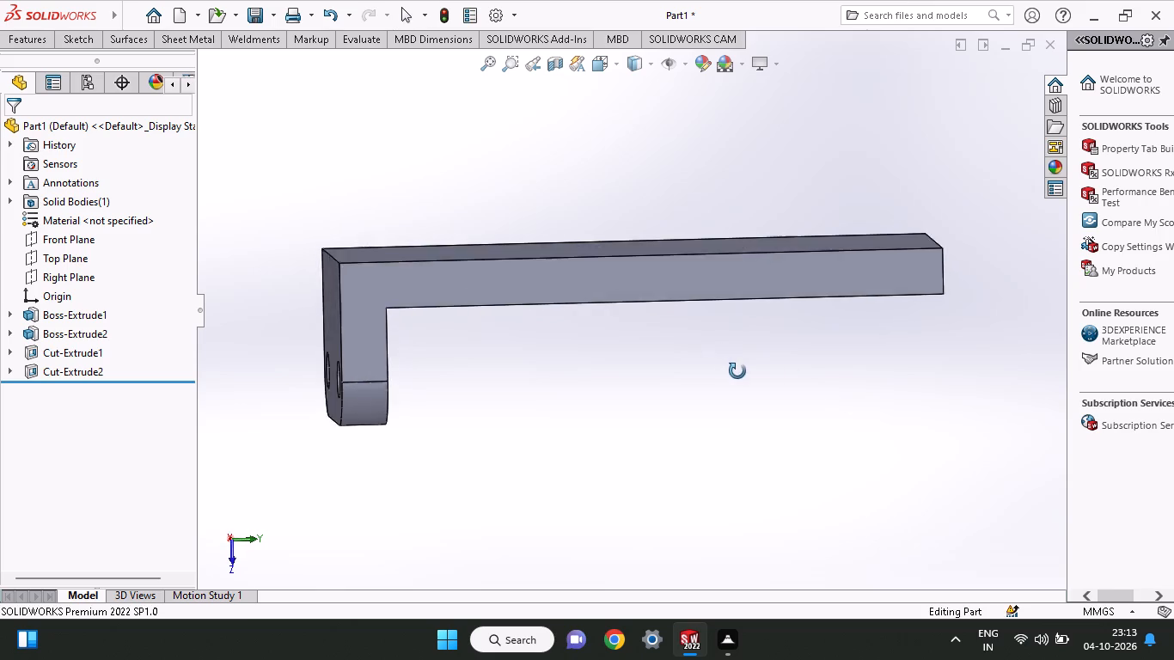
{"action": "middle_click_drag", "start_coordinate": [737, 371], "coordinate": [833, 416]}
{"action": "middle_click_drag", "start_coordinate": [821, 419], "coordinate": [726, 439]}
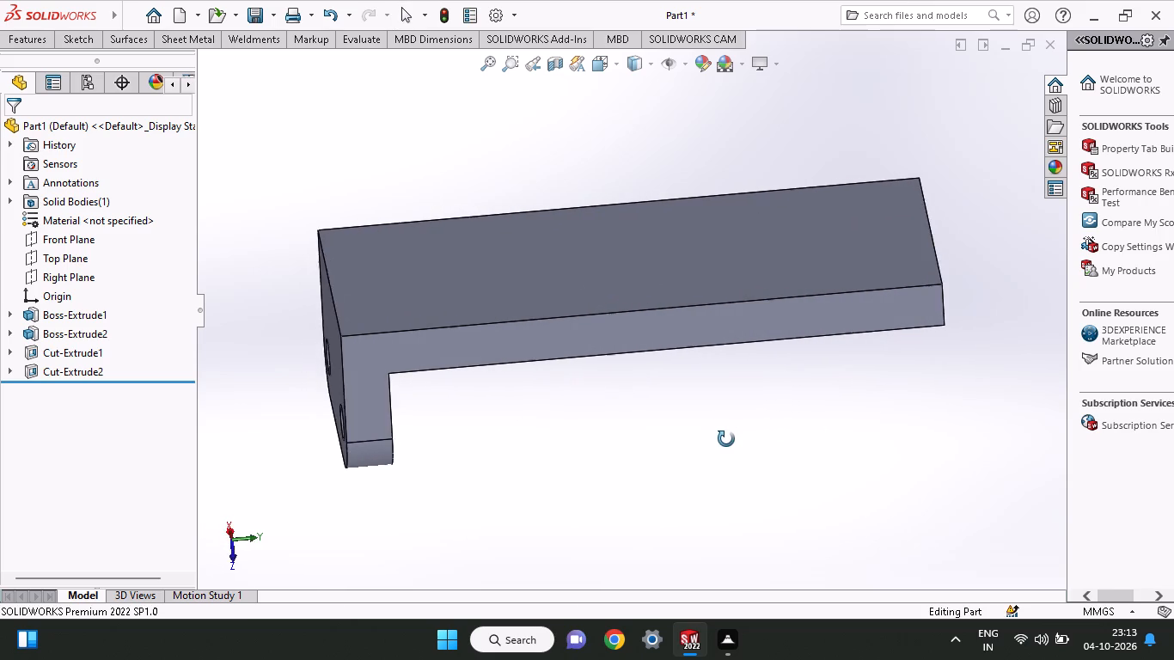
{"action": "middle_click_drag", "start_coordinate": [726, 439], "coordinate": [714, 453]}
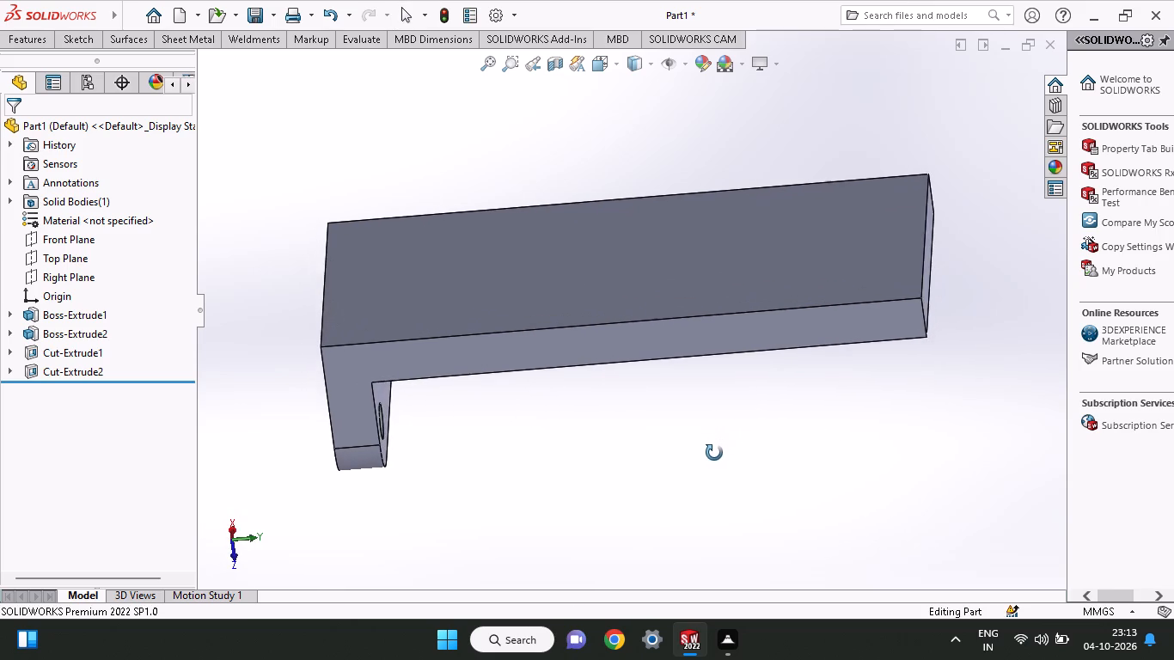
{"action": "middle_click_drag", "start_coordinate": [714, 453], "coordinate": [720, 381]}
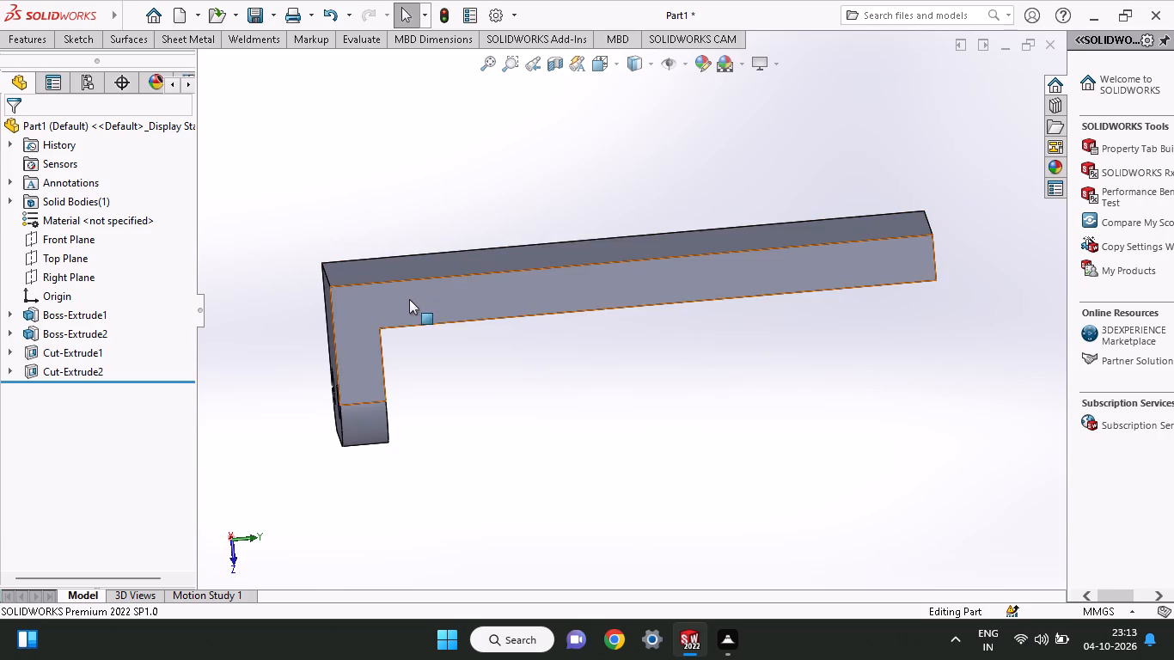
{"action": "left_click", "coordinate": [408, 302]}
{"action": "left_click", "coordinate": [487, 253]}
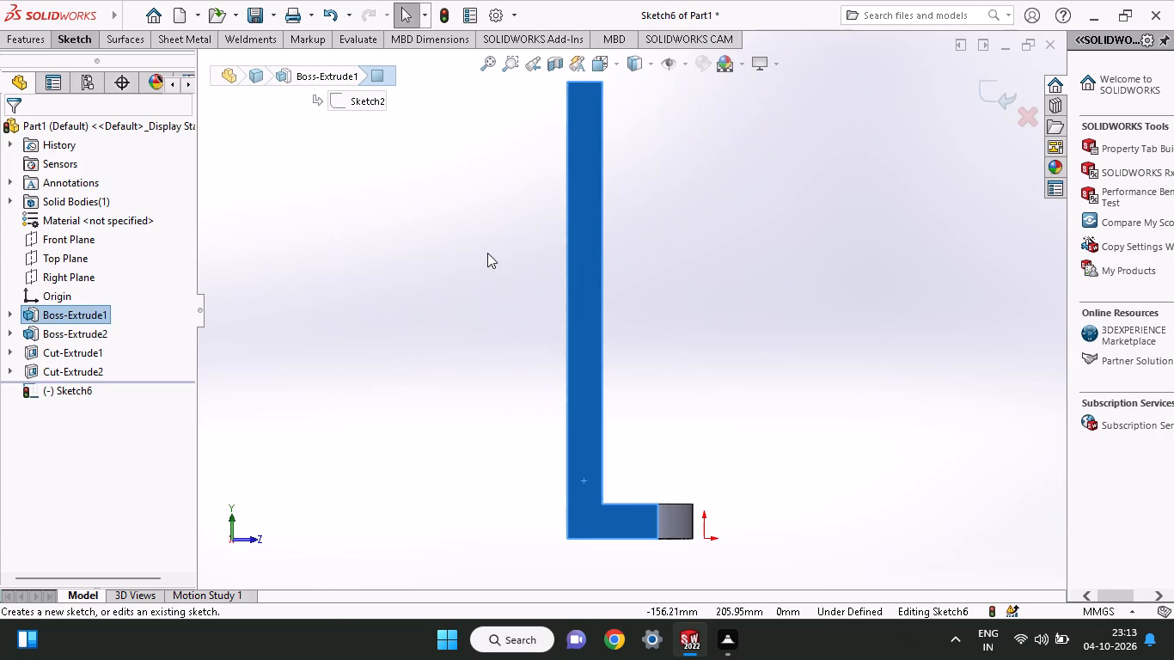
{"action": "left_click", "coordinate": [58, 34]}
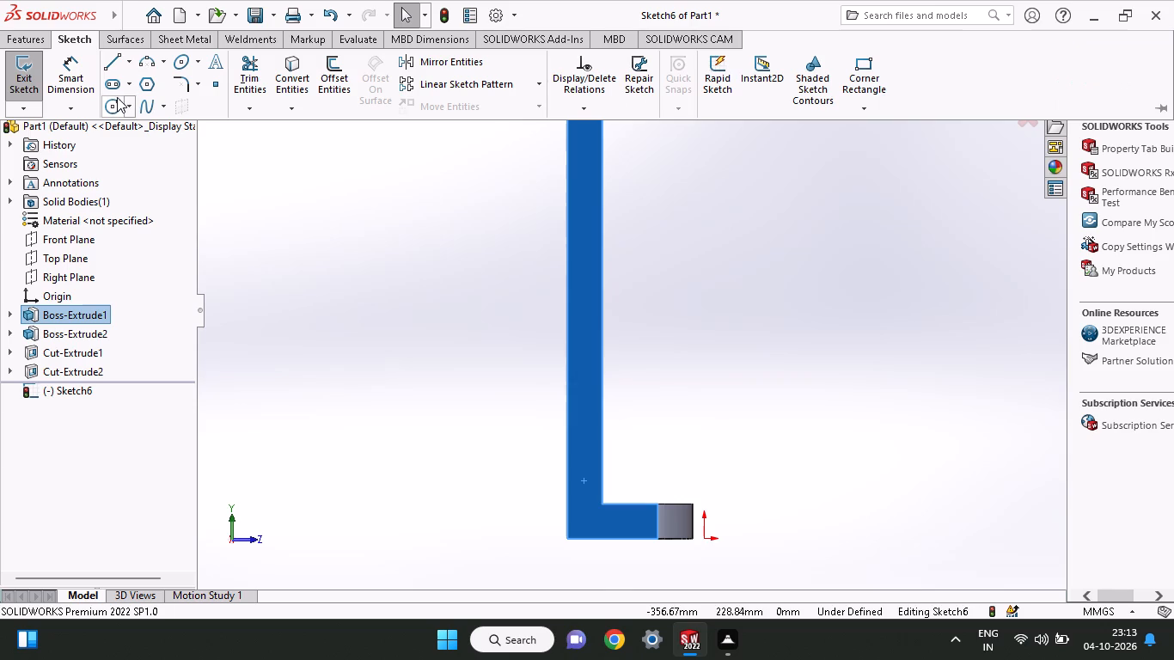
{"action": "left_click", "coordinate": [114, 61]}
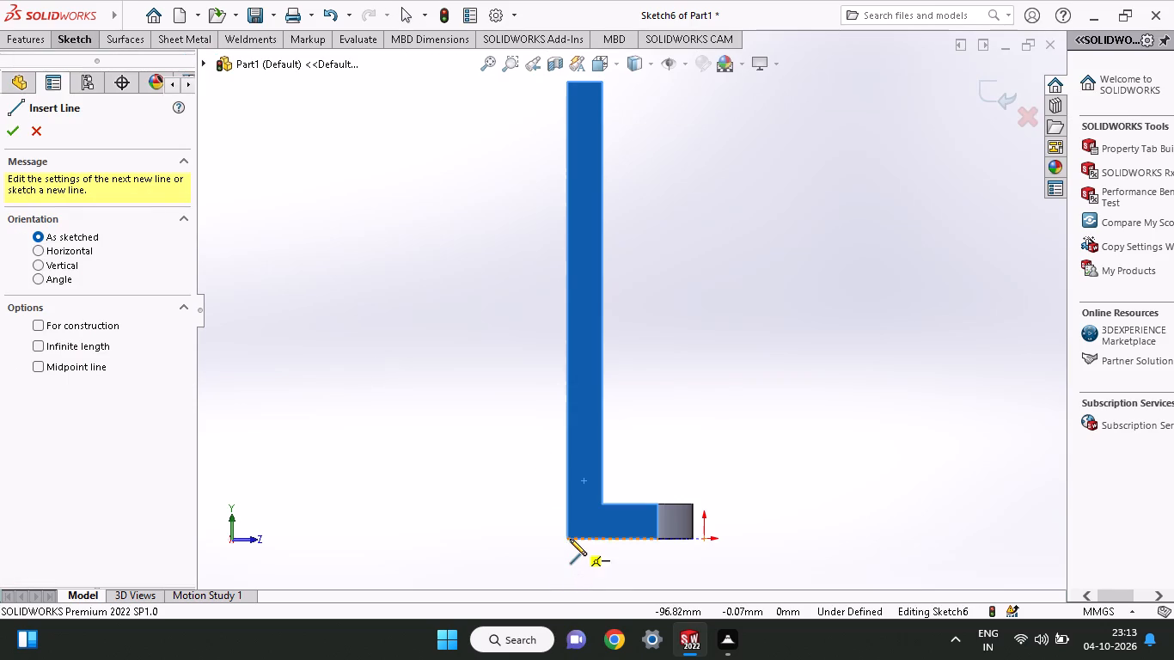
{"action": "left_click", "coordinate": [570, 539]}
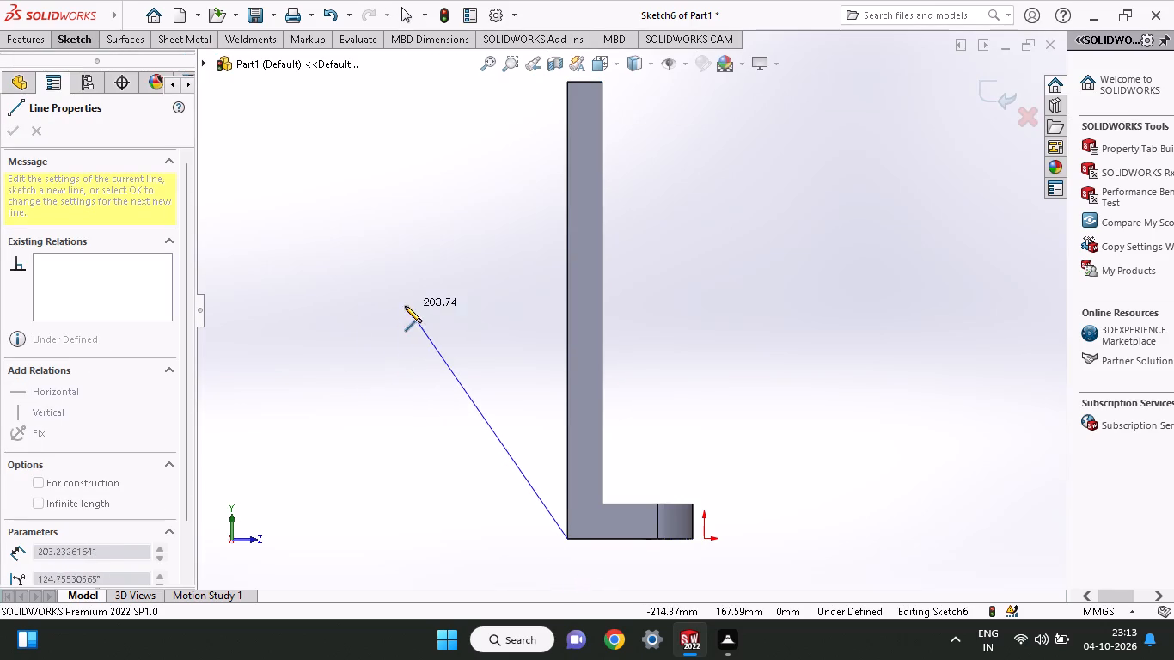
{"action": "left_click", "coordinate": [372, 314]}
{"action": "right_click", "coordinate": [372, 314]}
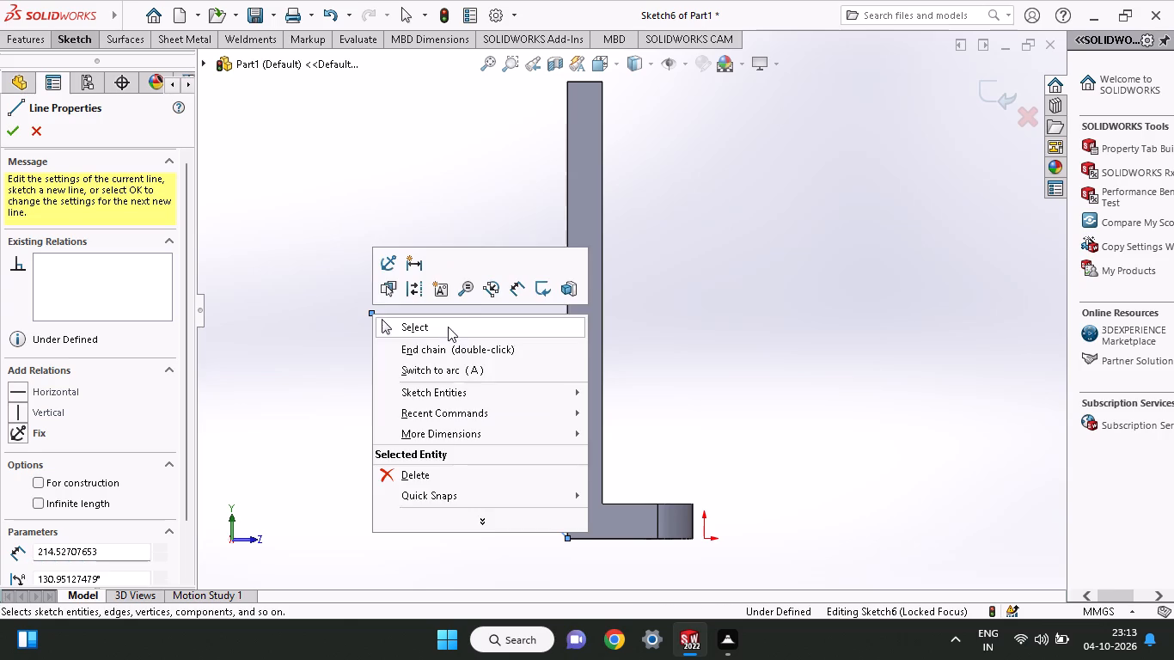
{"action": "left_click", "coordinate": [447, 328]}
Dimension the angle between the sloping line and the long arm's outer edge as 45°.
{"action": "left_click", "coordinate": [73, 42]}
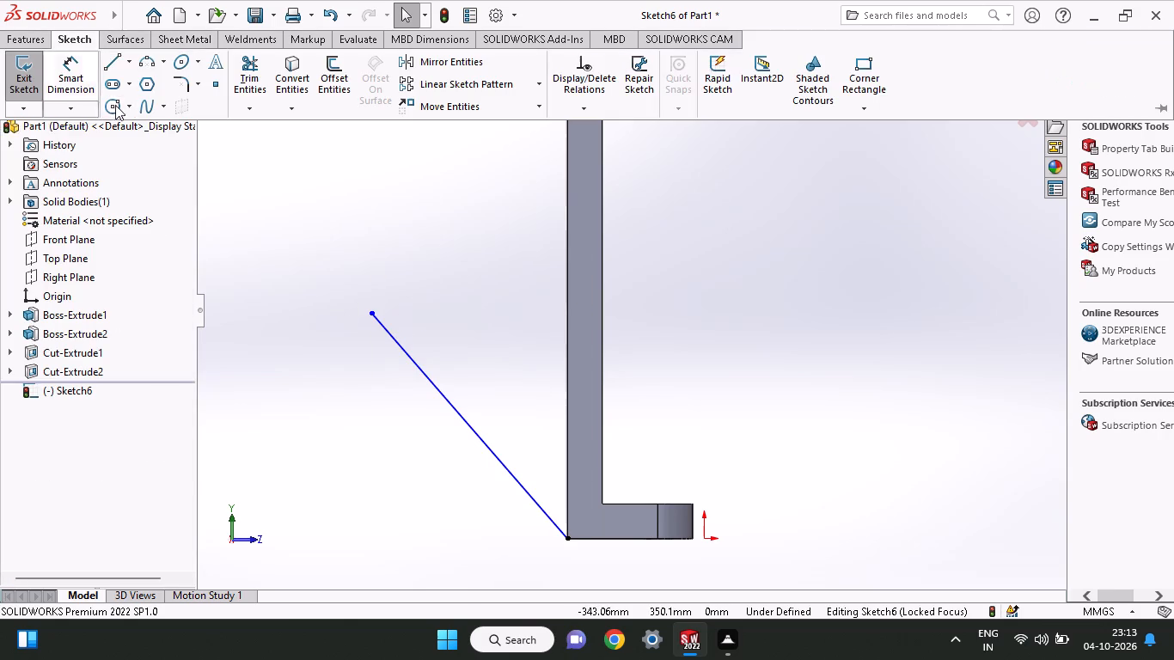
{"action": "left_click", "coordinate": [73, 83]}
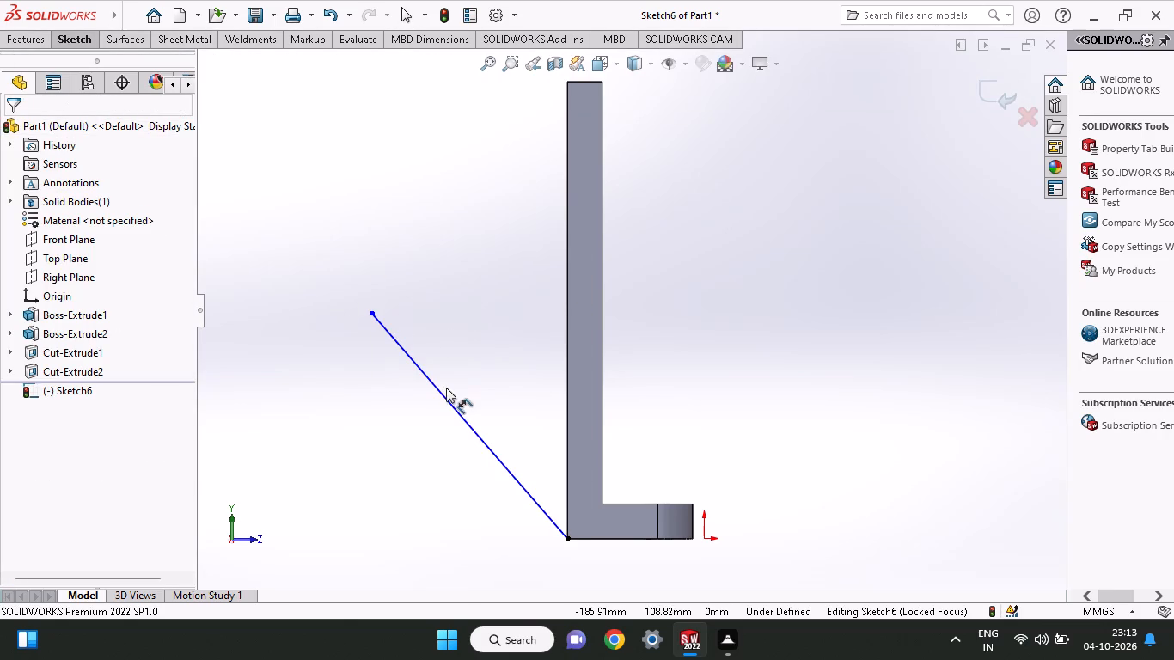
{"action": "left_click", "coordinate": [446, 394]}
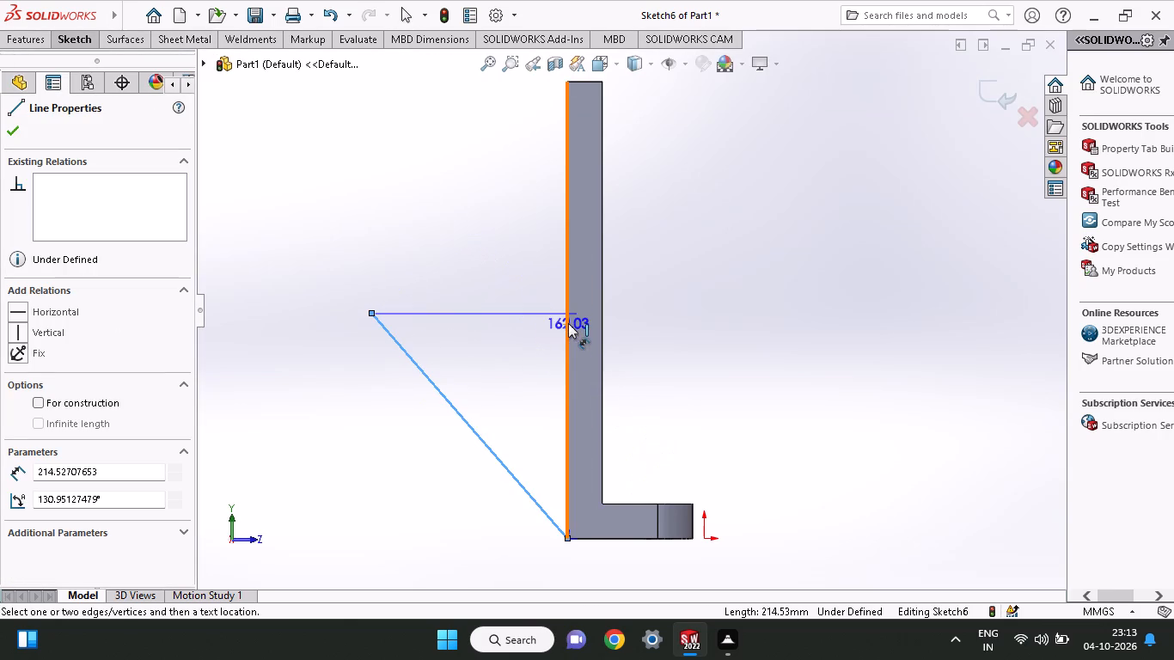
{"action": "left_click", "coordinate": [565, 328]}
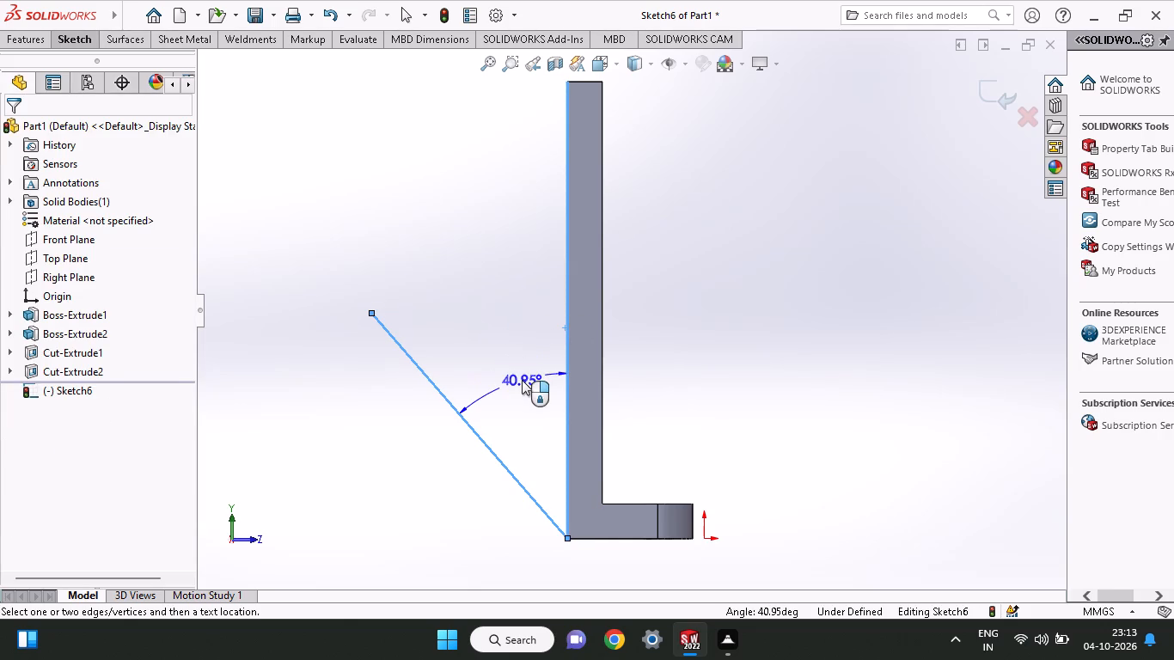
{"action": "left_click", "coordinate": [522, 380]}
{"action": "type", "text": "45"}
{"action": "key", "text": "Return"}
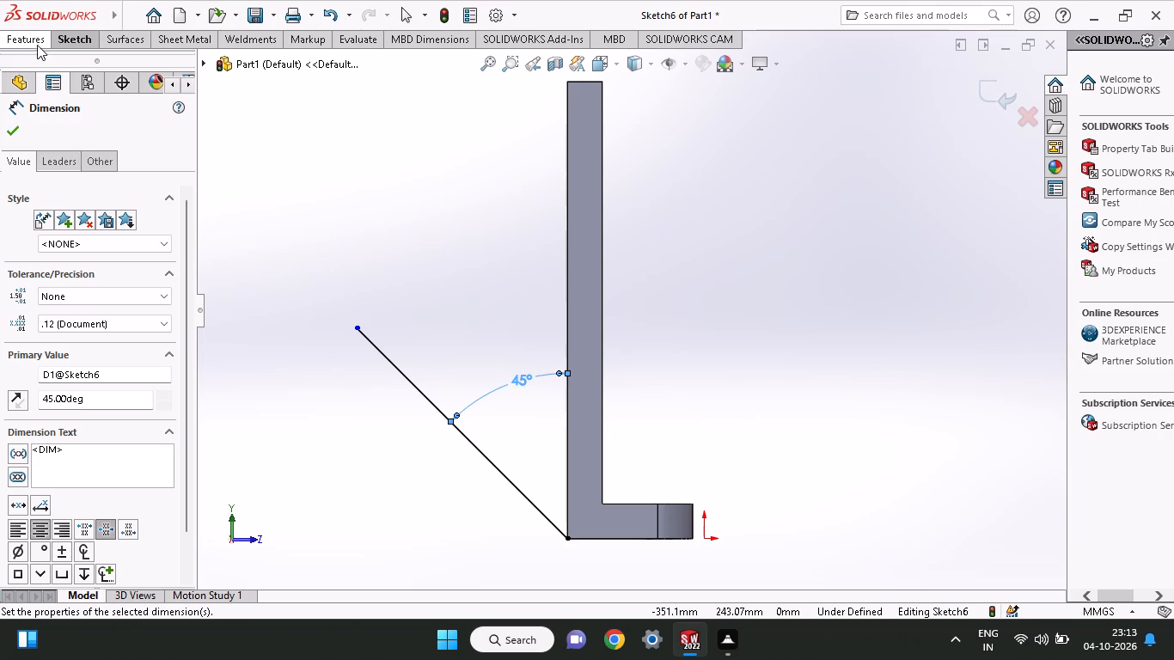
Dimension the sloping line's length as 95 mm between its two endpoints.
{"action": "left_click", "coordinate": [66, 41]}
{"action": "left_click", "coordinate": [65, 64]}
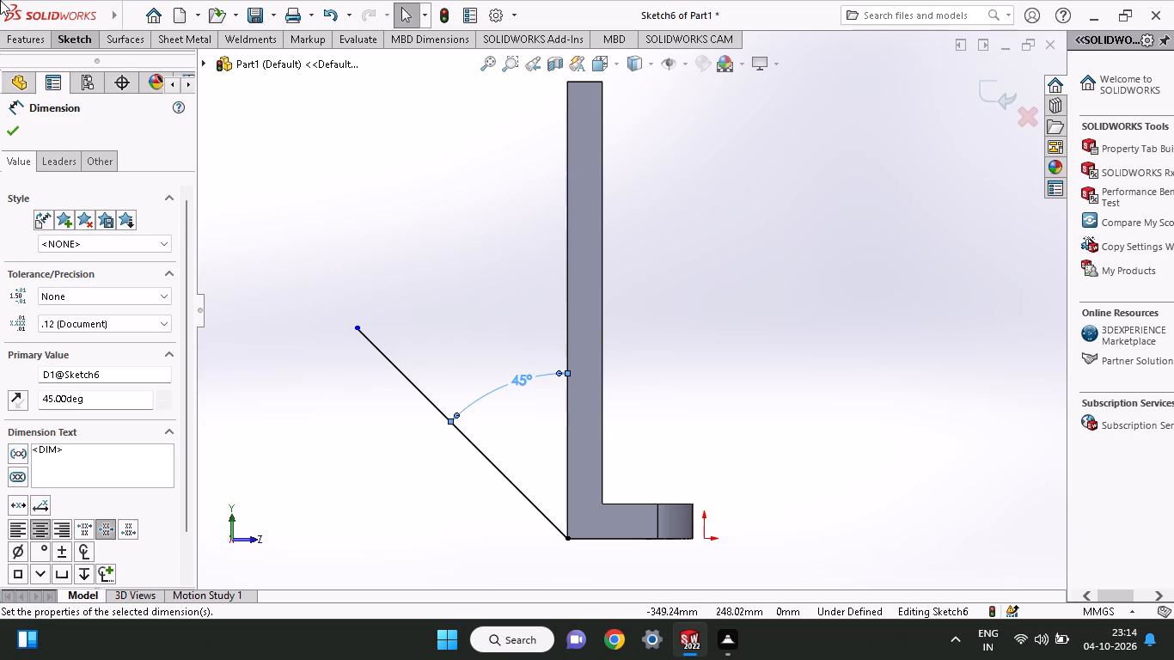
{"action": "left_click", "coordinate": [76, 35]}
{"action": "left_click", "coordinate": [61, 85]}
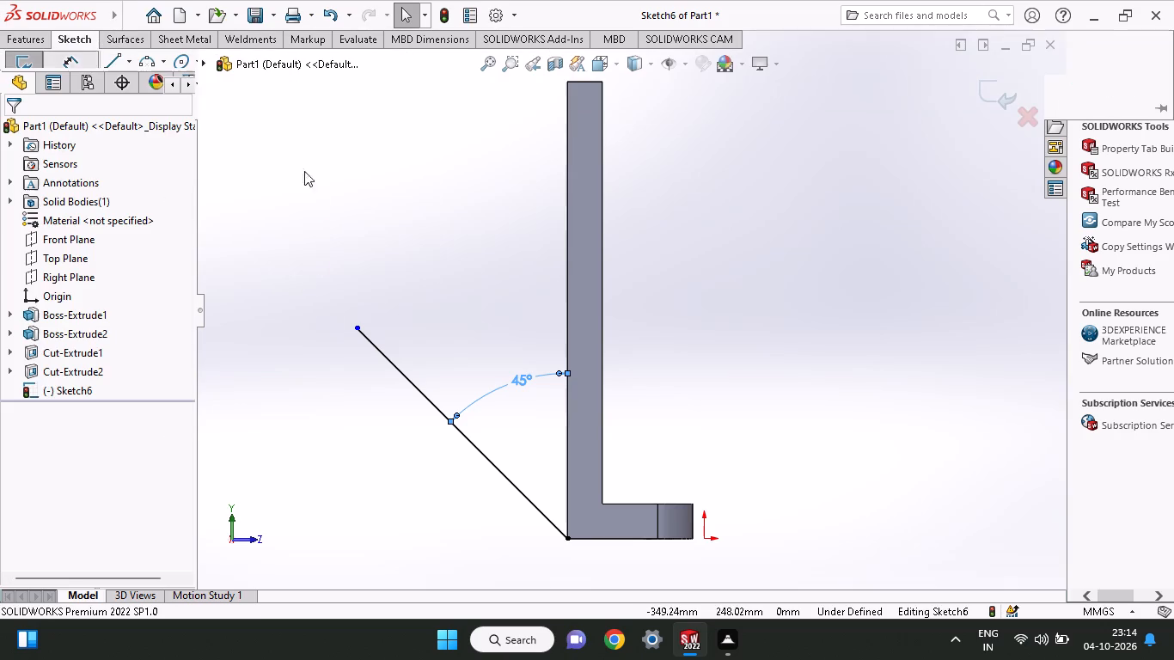
{"action": "left_click", "coordinate": [354, 326]}
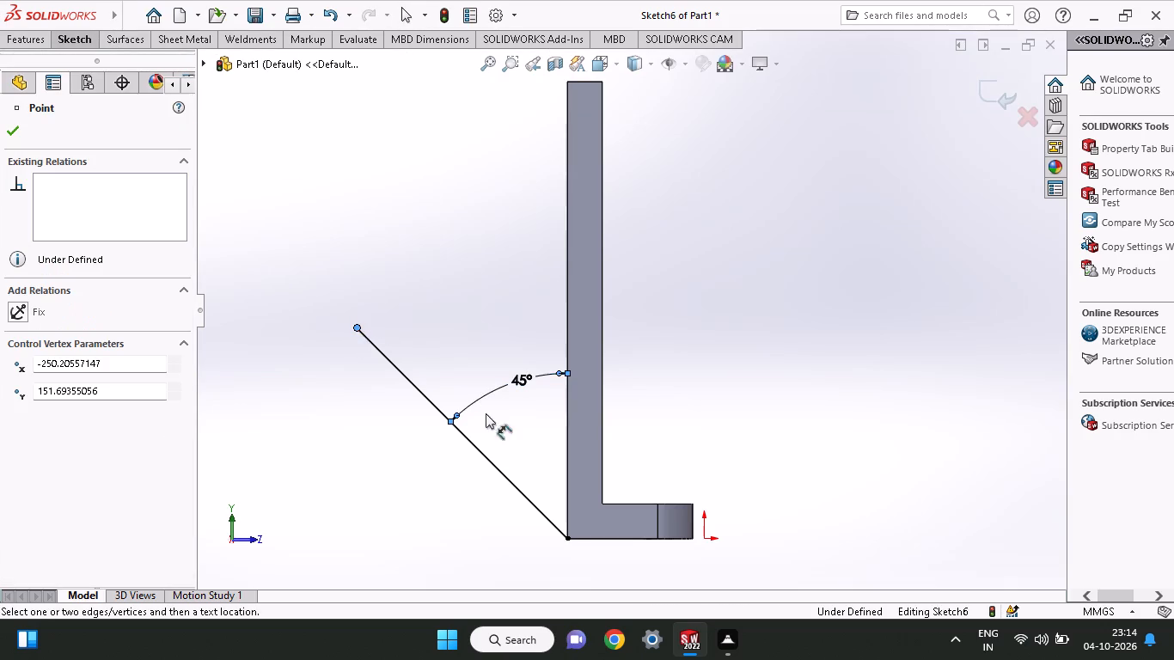
{"action": "left_click", "coordinate": [563, 538]}
{"action": "left_click", "coordinate": [435, 483]}
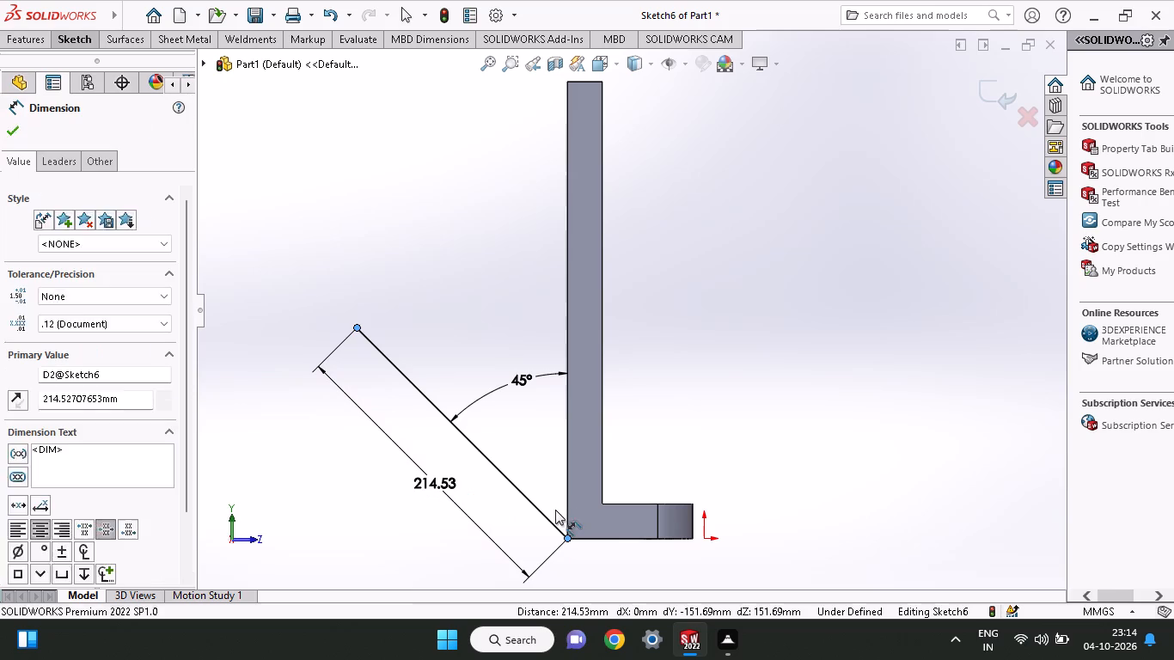
{"action": "type", "text": "95"}
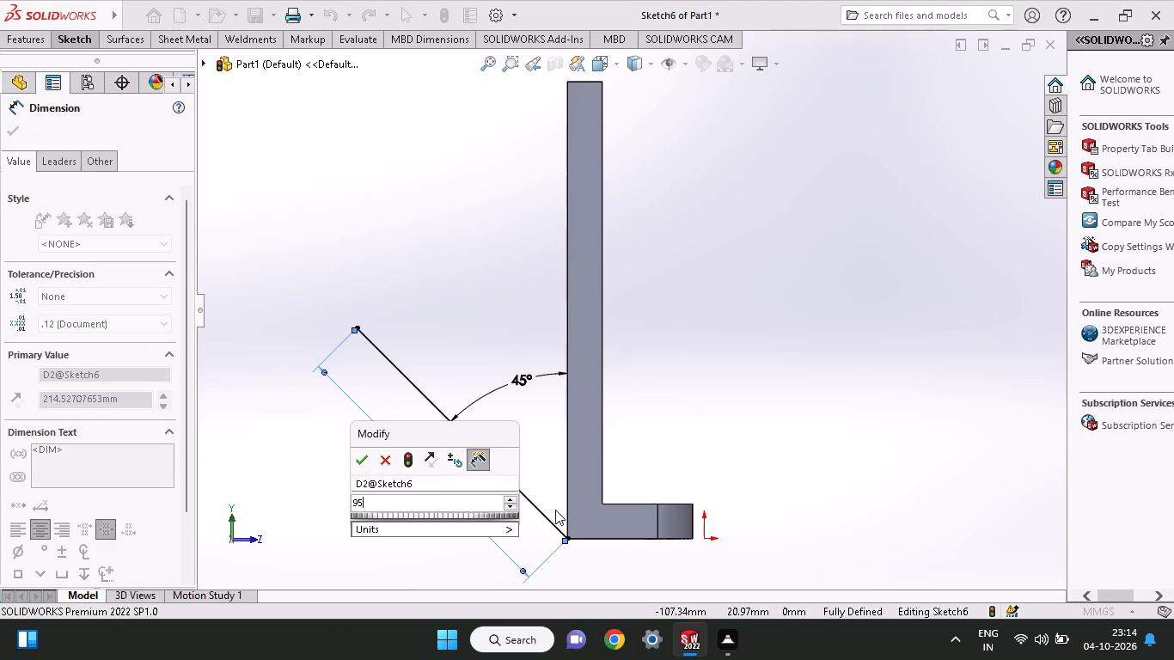
{"action": "key", "text": "Return"}
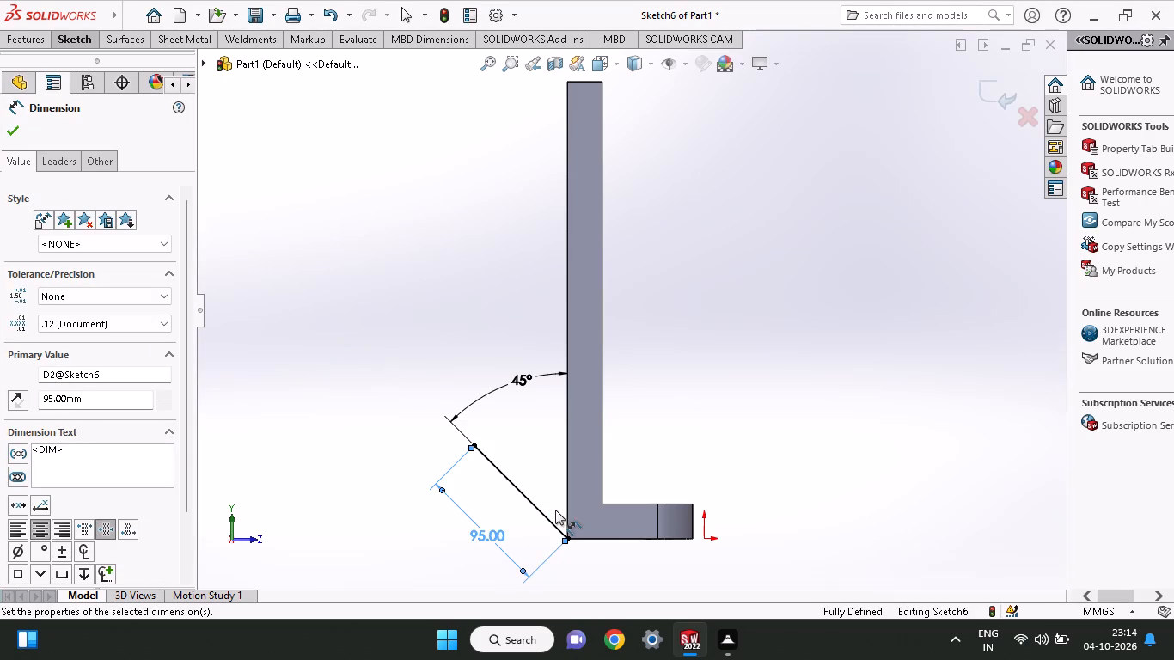
Sketch a line about 146 mm long from the 95 mm line's free end, perpendicular to it and crossing the long arm.
{"action": "left_click", "coordinate": [70, 46]}
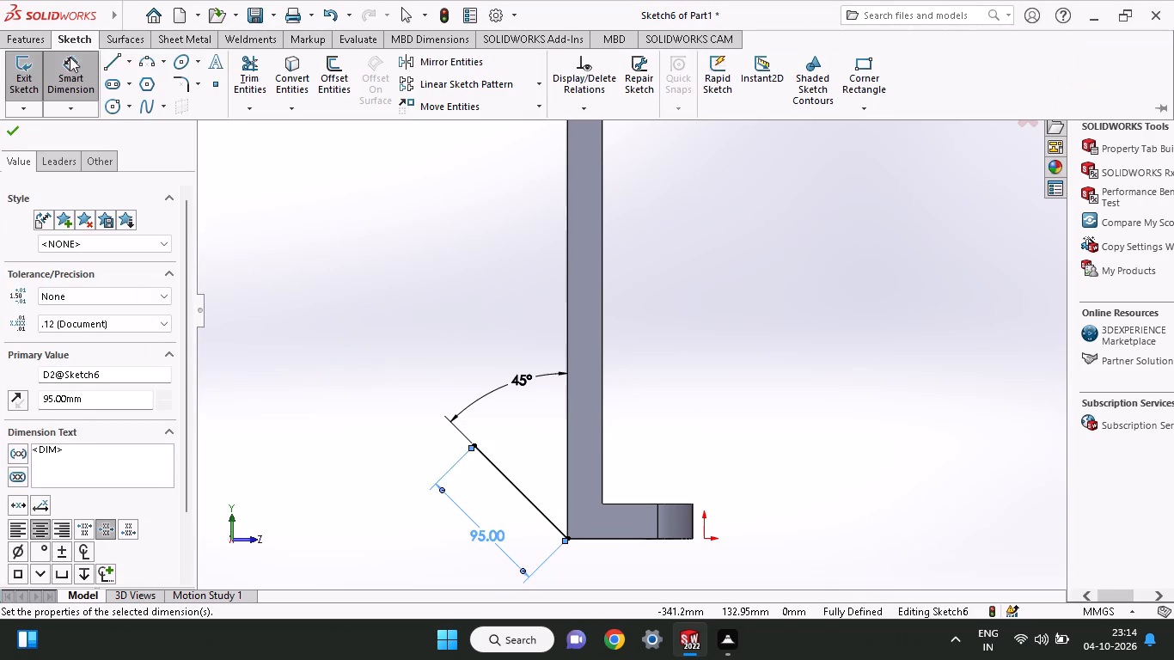
{"action": "left_click", "coordinate": [108, 69]}
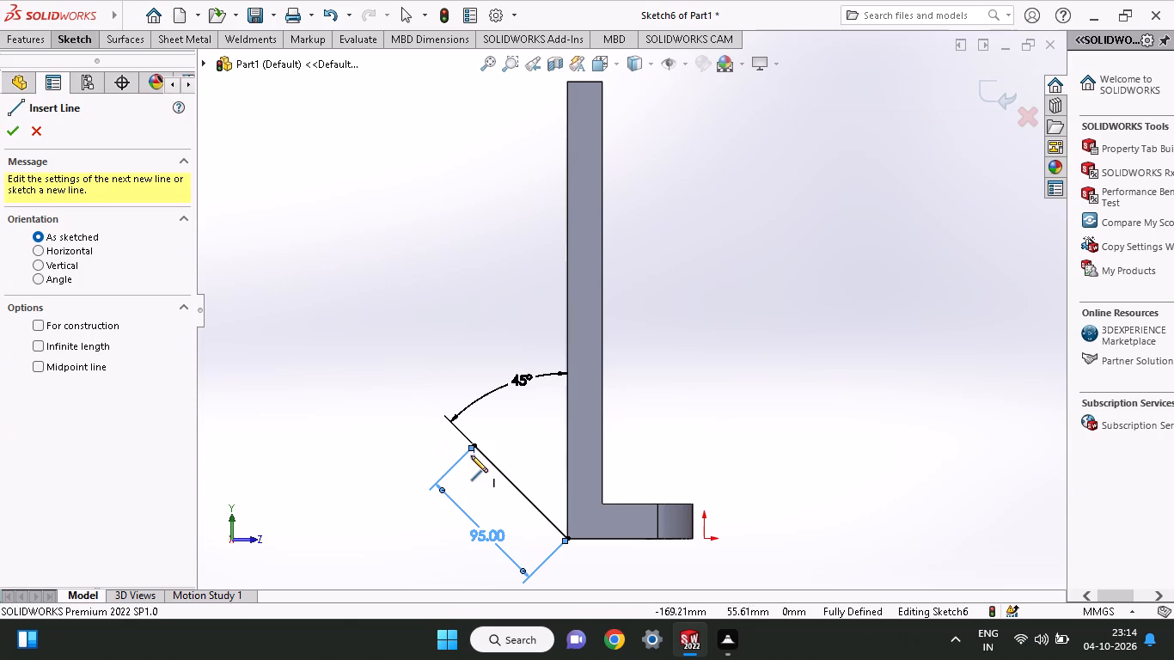
{"action": "left_click", "coordinate": [472, 443]}
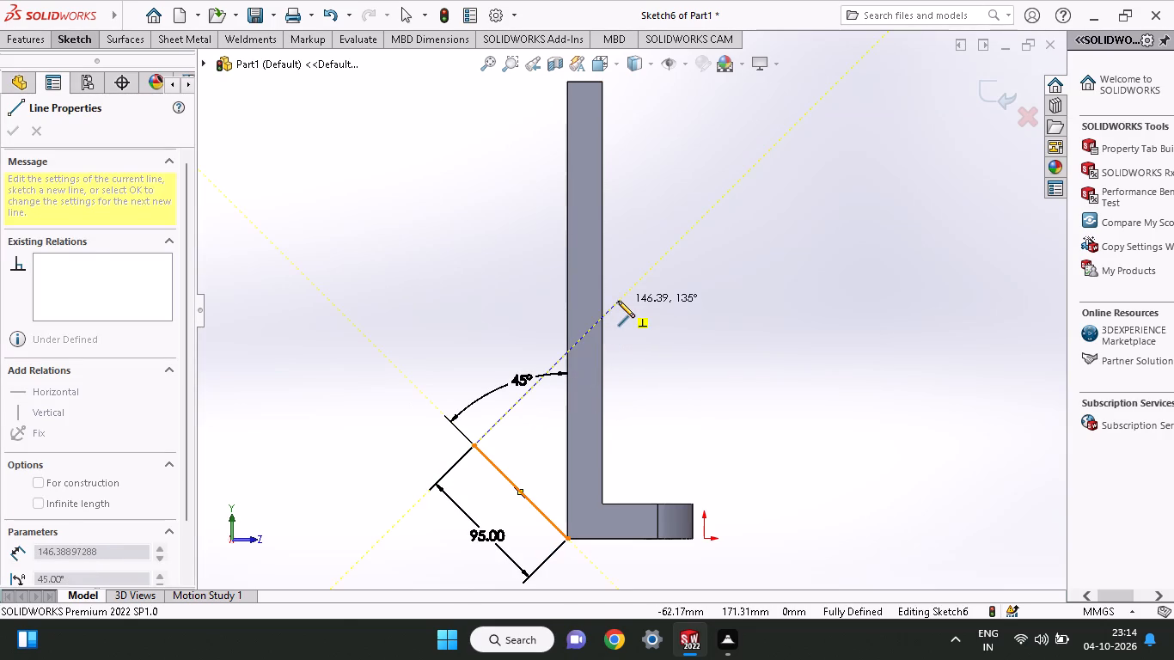
{"action": "left_click", "coordinate": [618, 301]}
{"action": "right_click", "coordinate": [637, 256]}
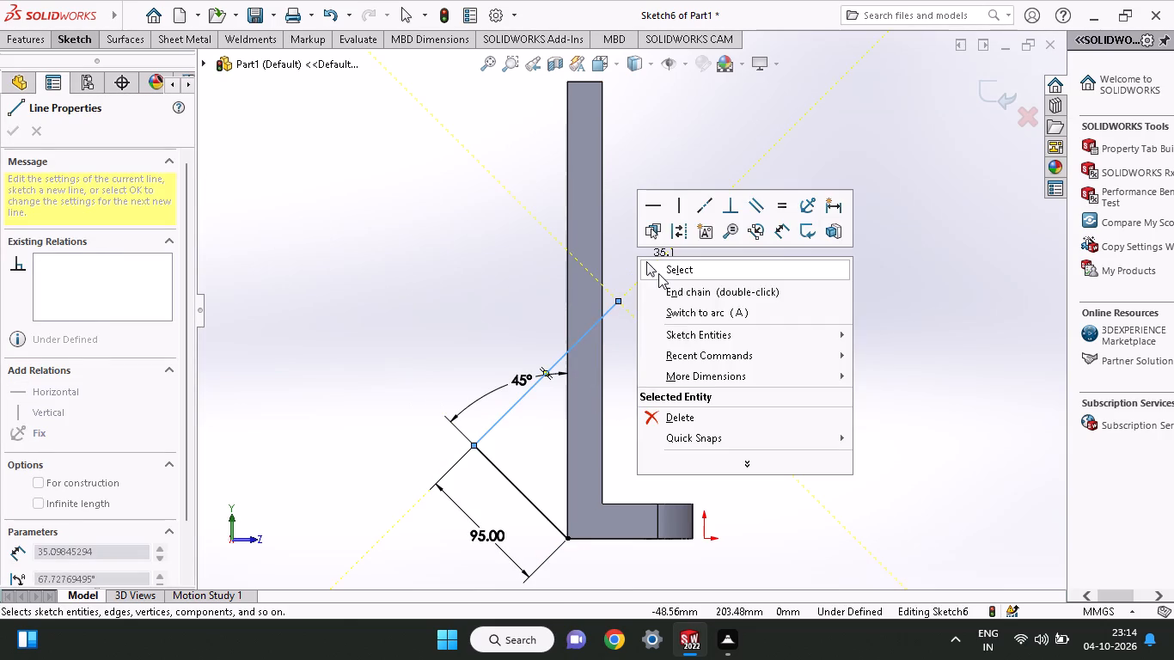
{"action": "left_click", "coordinate": [658, 273]}
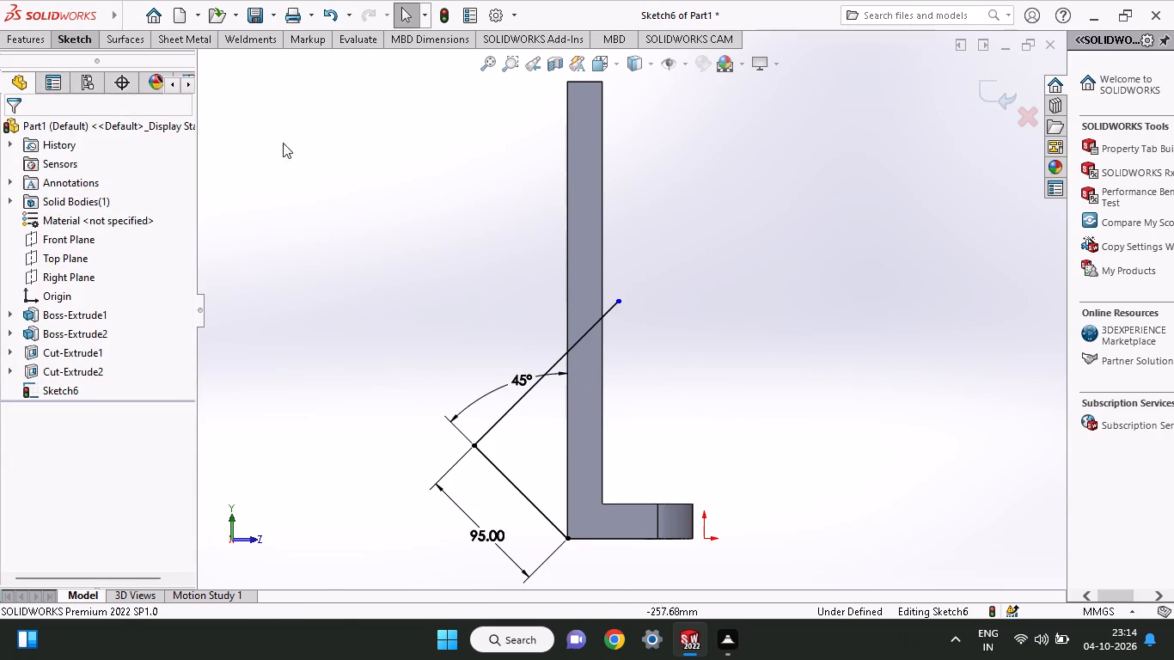
Close the triangle with a line along the arm's outer edge, from the perpendicular line's crossing point to the outer corner.
{"action": "left_click", "coordinate": [76, 38]}
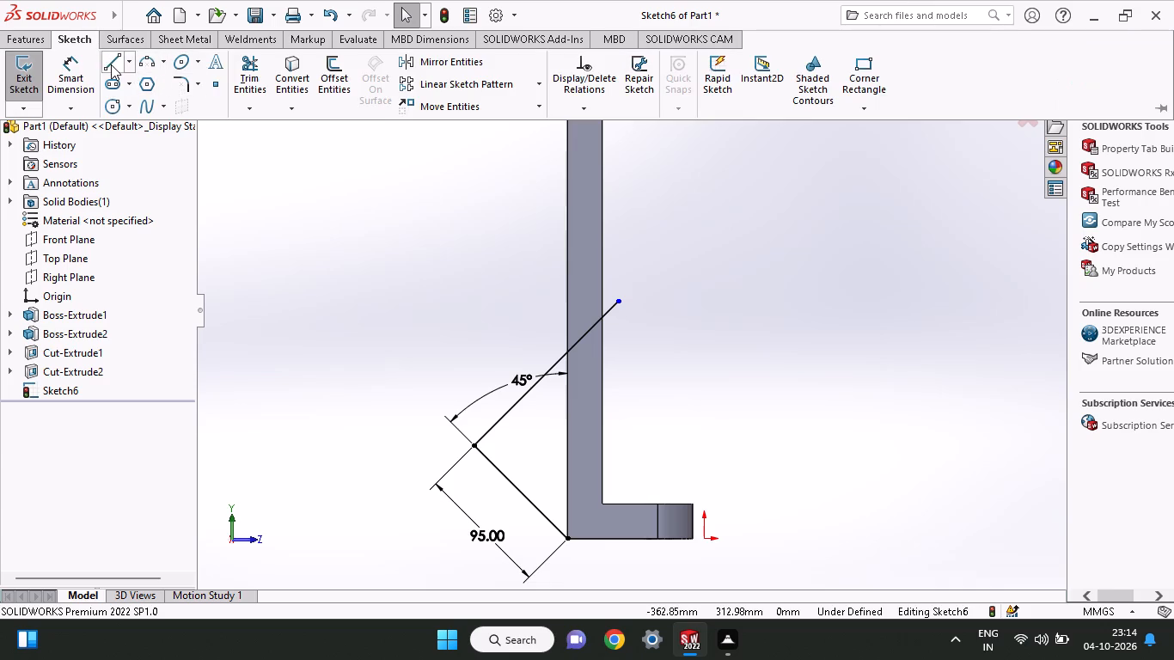
{"action": "left_click", "coordinate": [111, 64]}
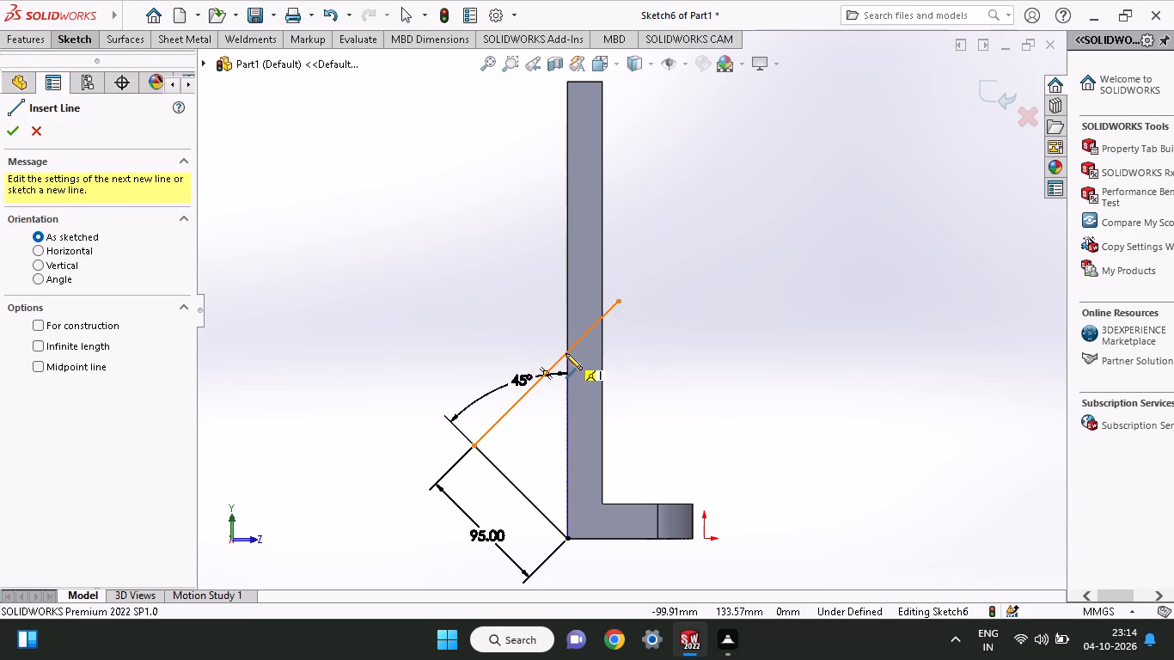
{"action": "left_click", "coordinate": [567, 352]}
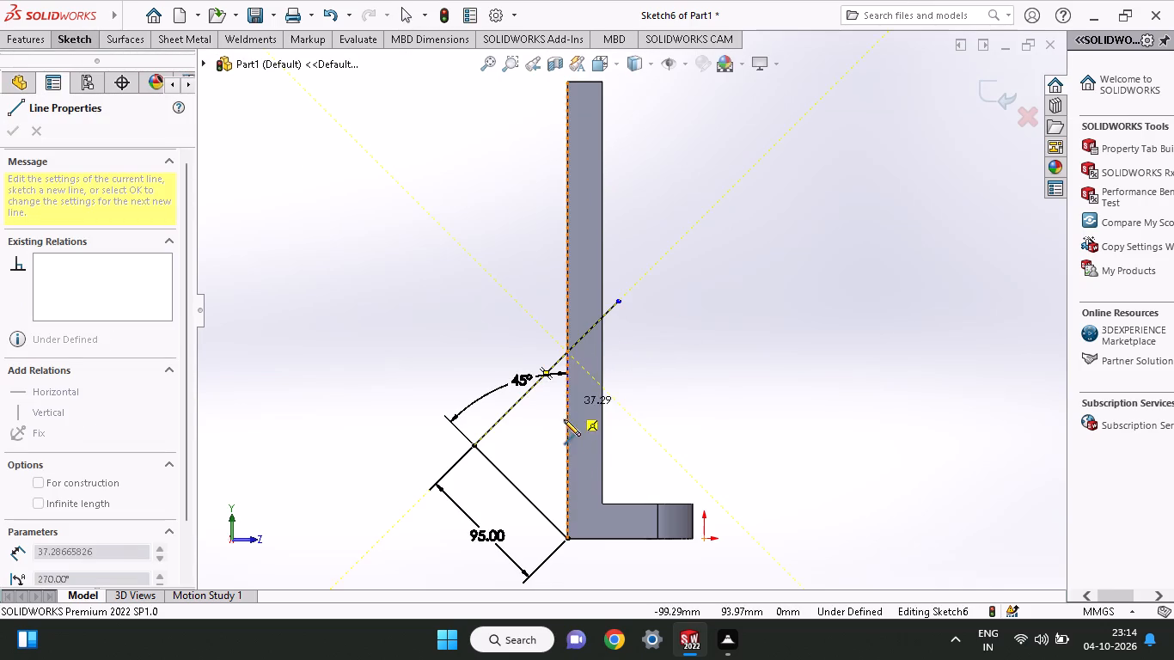
{"action": "left_click", "coordinate": [570, 535]}
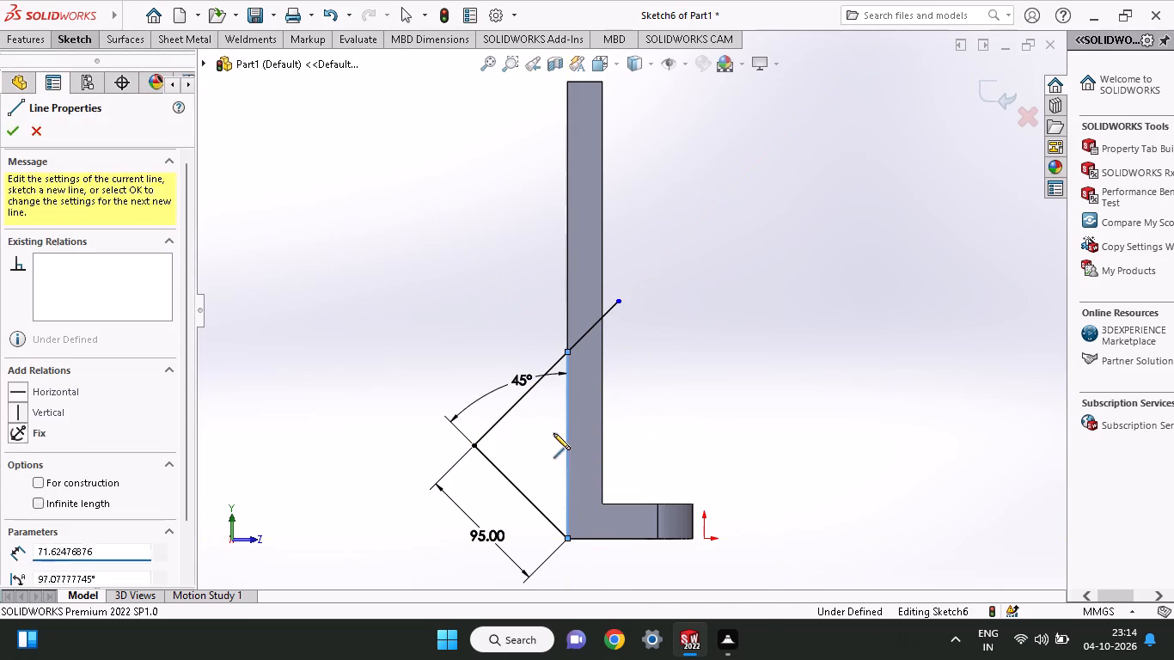
{"action": "right_click", "coordinate": [553, 431]}
{"action": "left_click", "coordinate": [568, 437]}
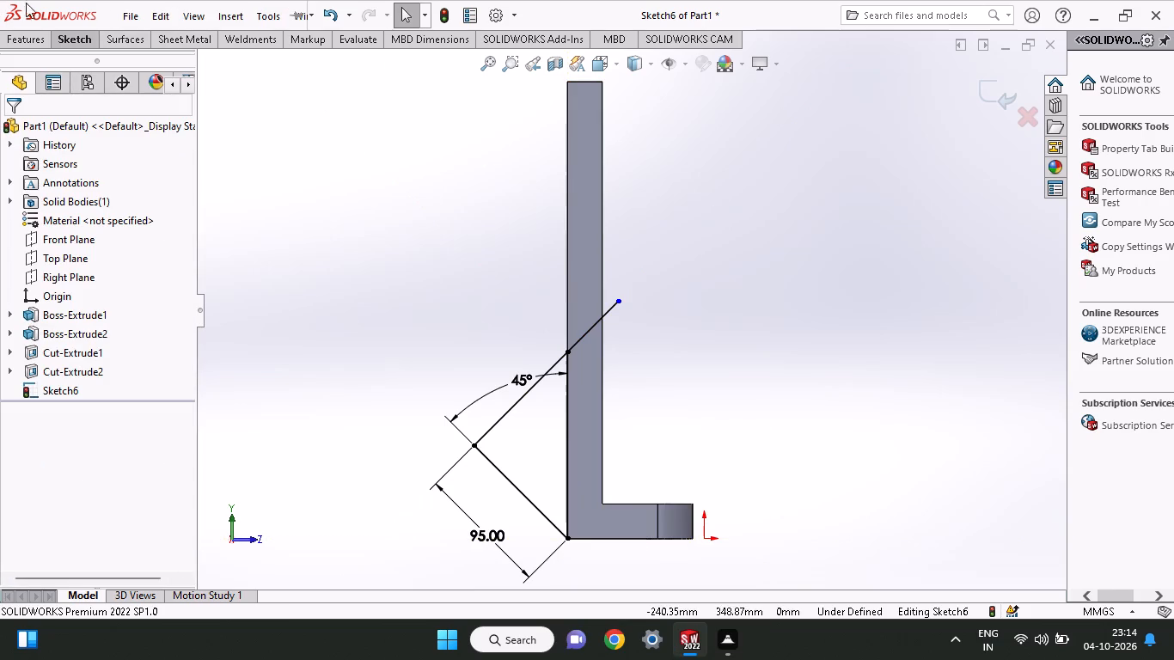
Trim the part of the perpendicular line that extends past the arm's outer edge.
{"action": "left_click", "coordinate": [85, 39]}
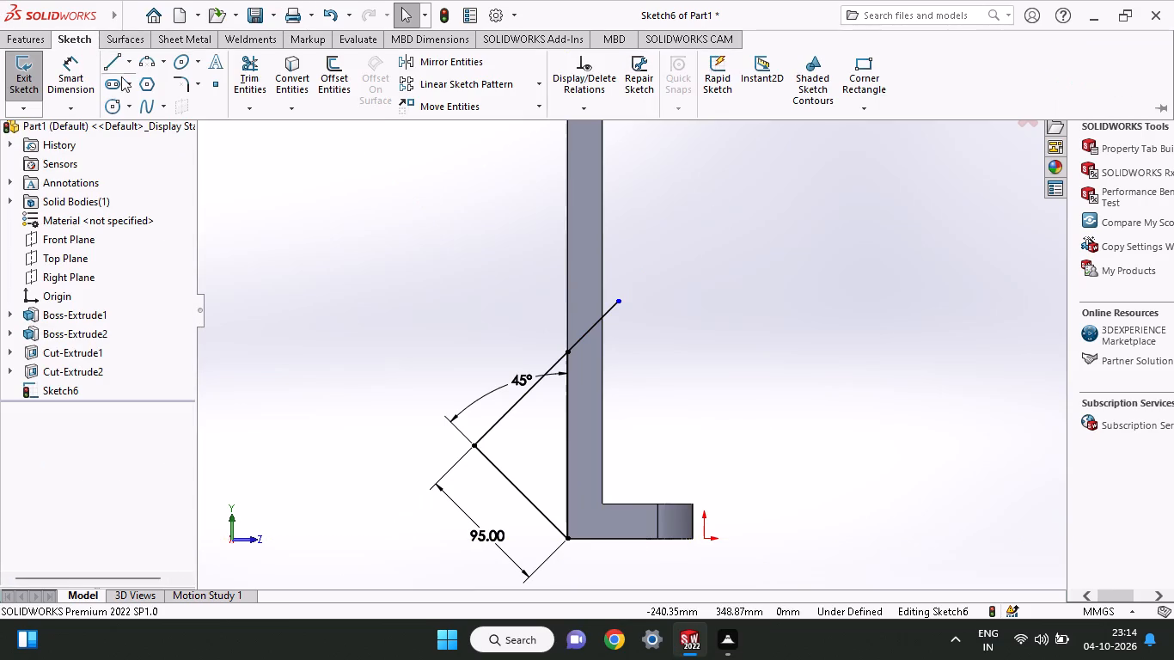
{"action": "left_click", "coordinate": [253, 86]}
{"action": "left_click_drag", "start_coordinate": [596, 347], "coordinate": [587, 256]}
Extrude the triangle across the arm's width with the Up To Vertex condition, ending at the arm's opposite long edge, merging the result.
{"action": "middle_click_drag", "start_coordinate": [629, 321], "coordinate": [621, 223]}
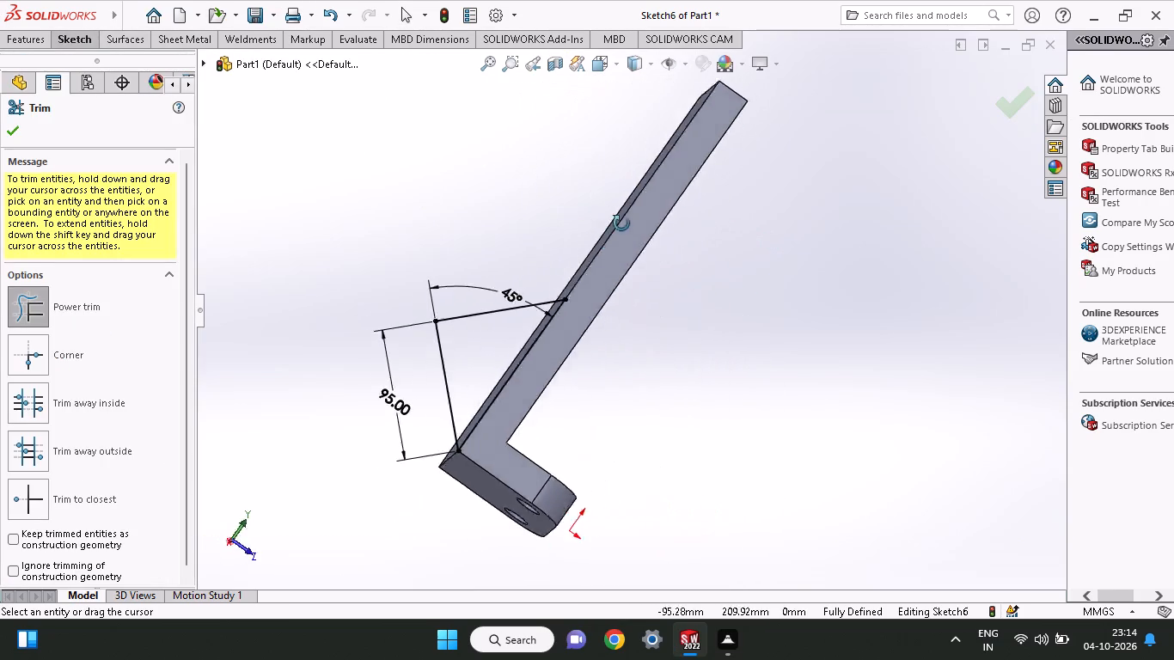
{"action": "middle_click_drag", "start_coordinate": [621, 223], "coordinate": [596, 373]}
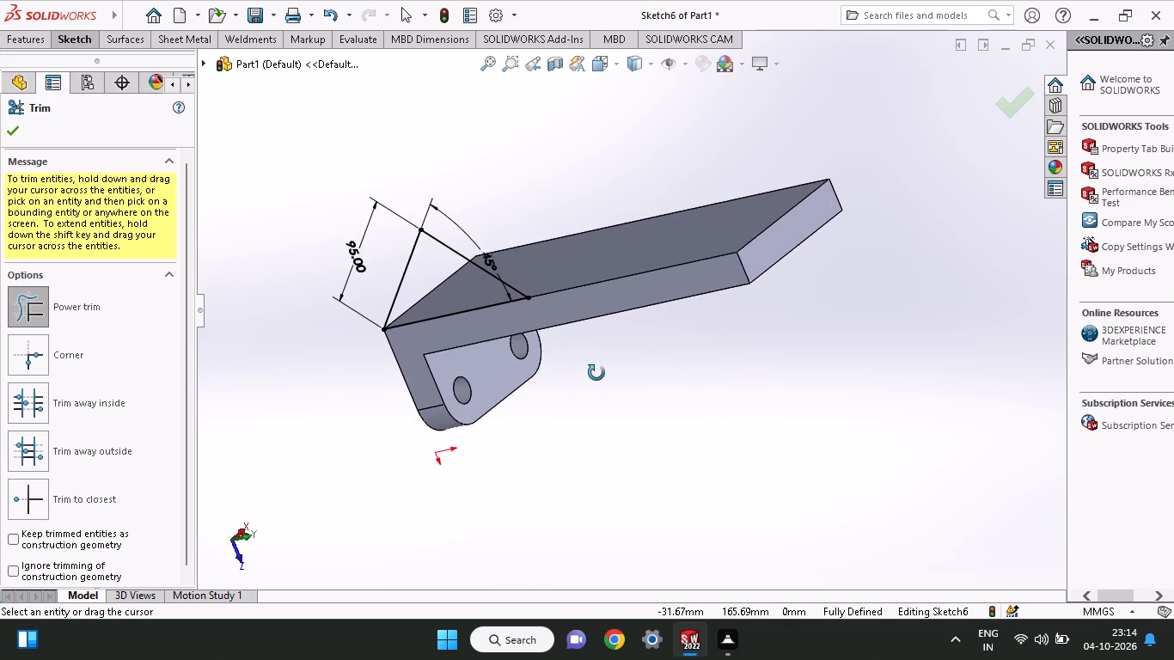
{"action": "middle_click_drag", "start_coordinate": [596, 373], "coordinate": [626, 355]}
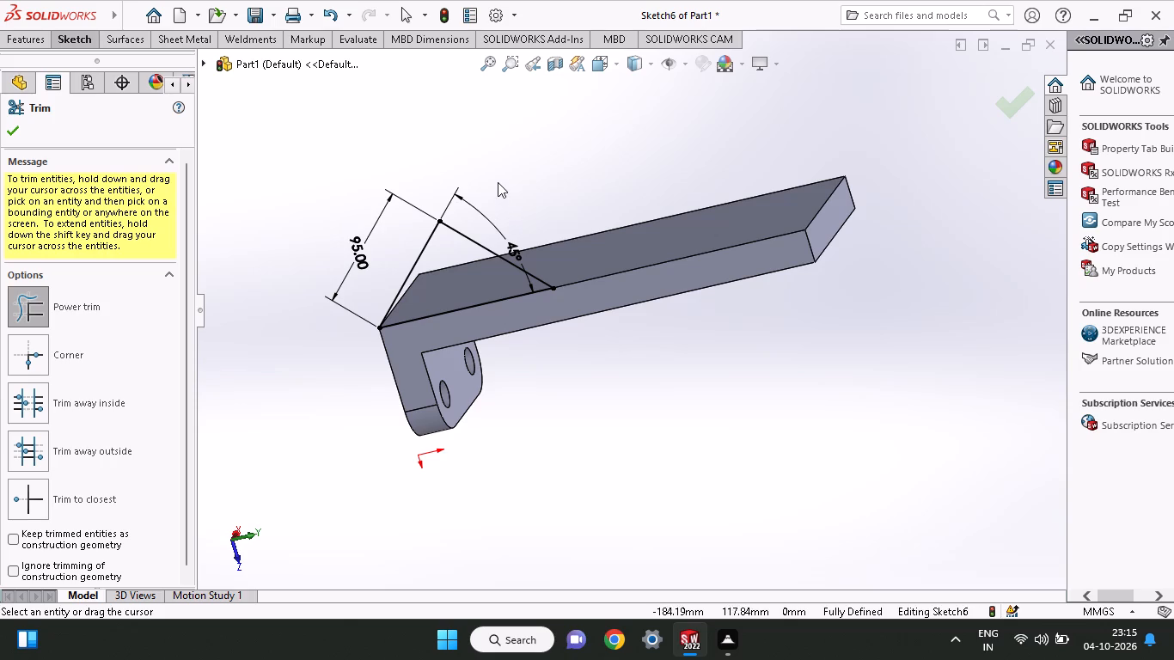
{"action": "left_click", "coordinate": [7, 46]}
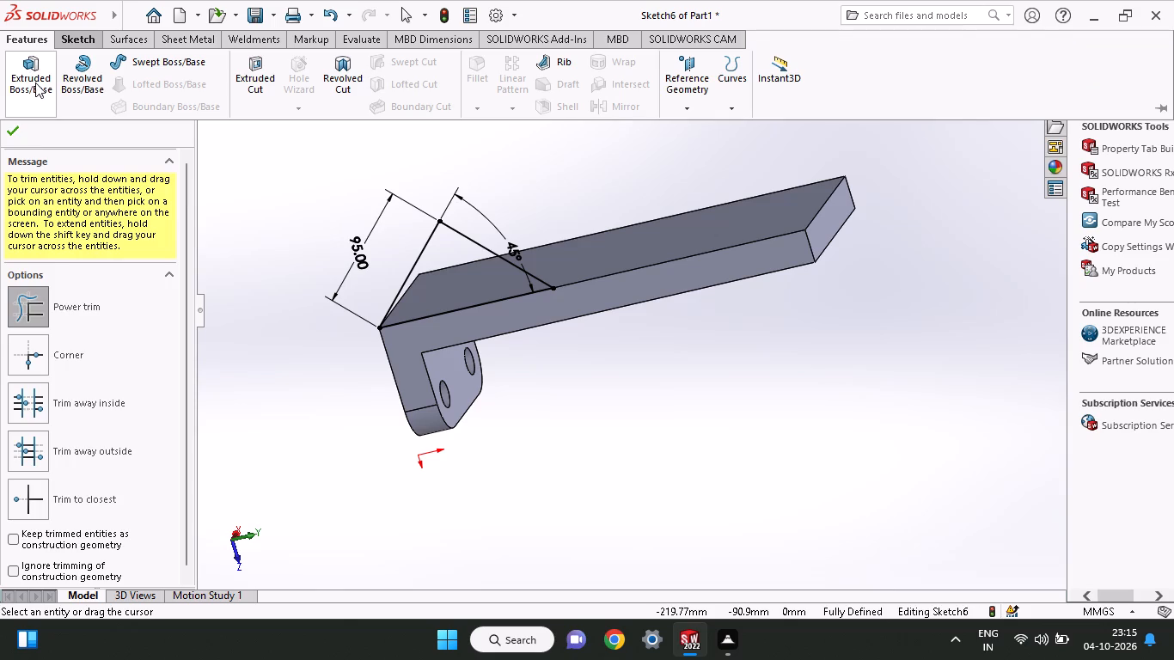
{"action": "left_click", "coordinate": [36, 83]}
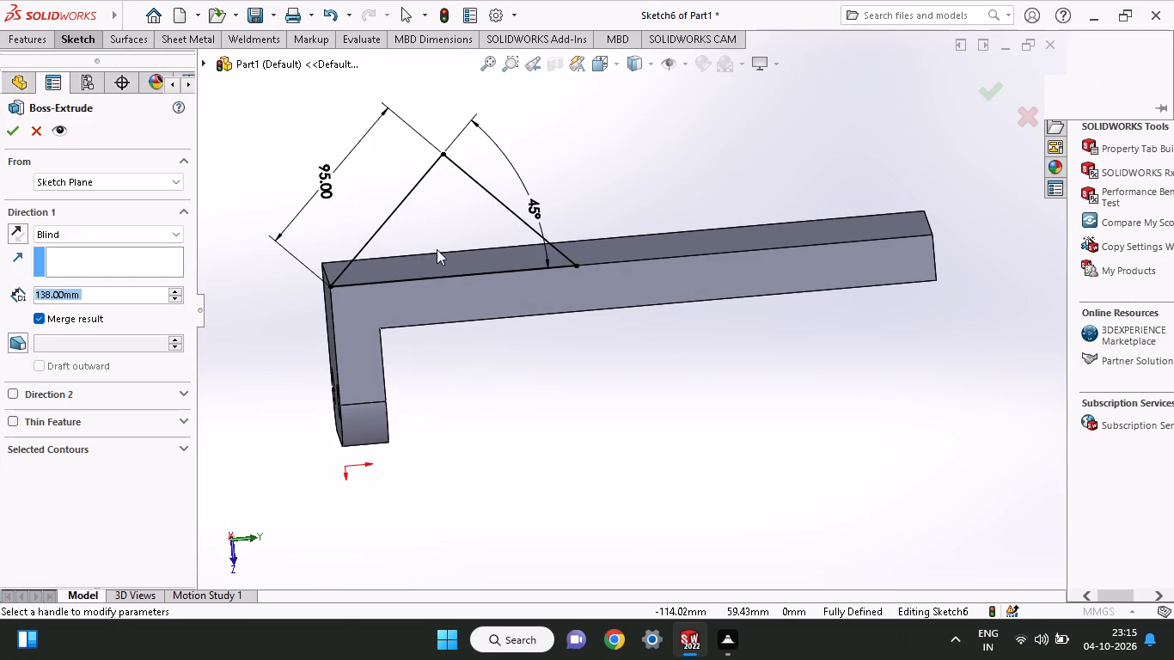
{"action": "middle_click_drag", "start_coordinate": [571, 184], "coordinate": [528, 338]}
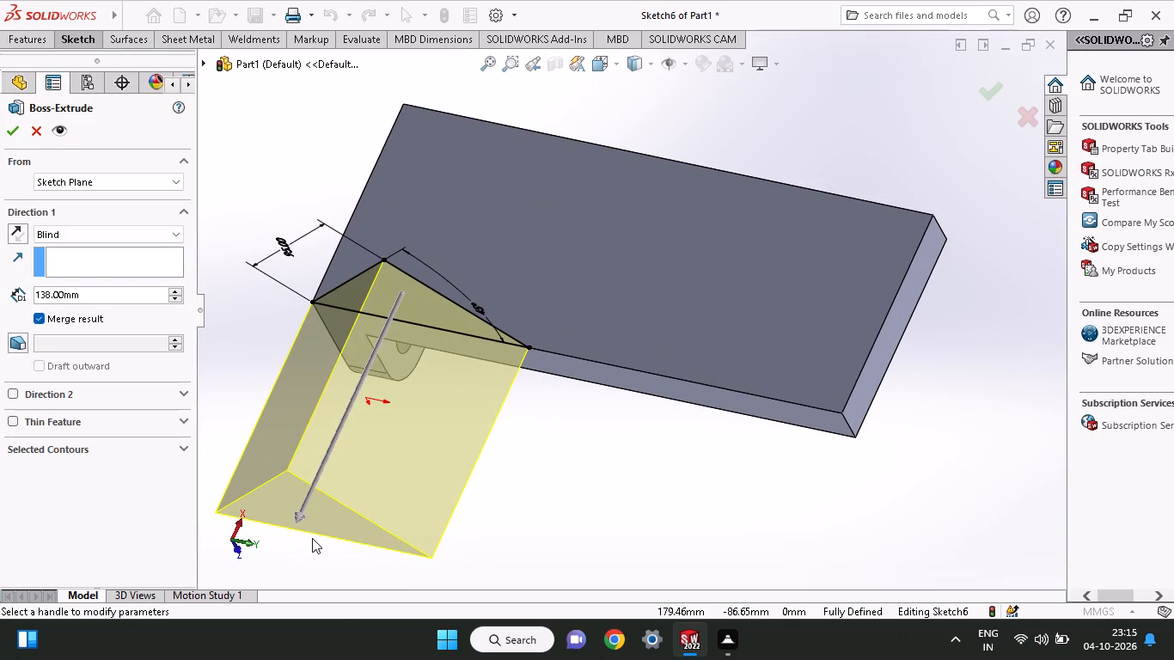
{"action": "left_click_drag", "start_coordinate": [302, 522], "coordinate": [547, 127]}
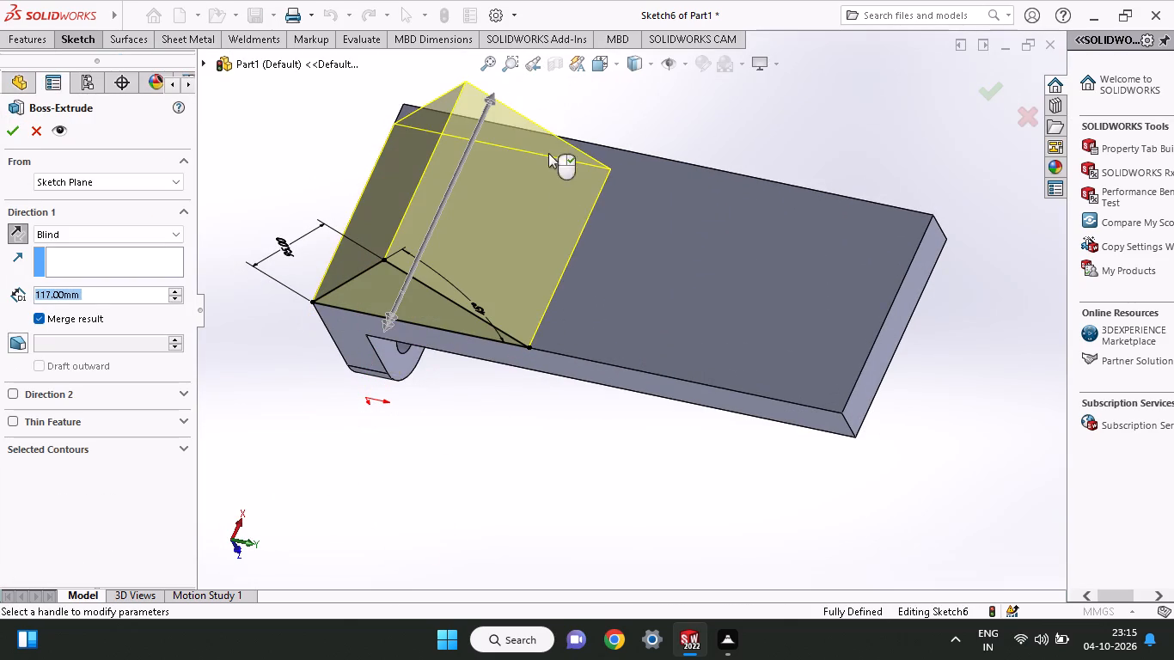
{"action": "left_click", "coordinate": [624, 150]}
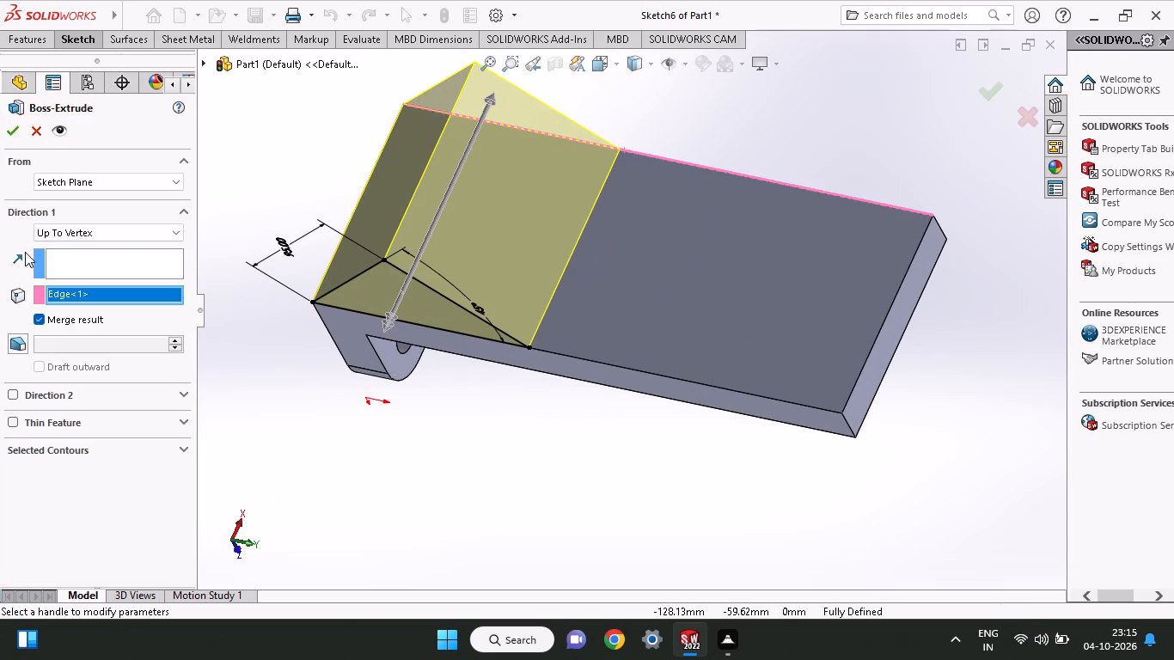
{"action": "left_click", "coordinate": [14, 137]}
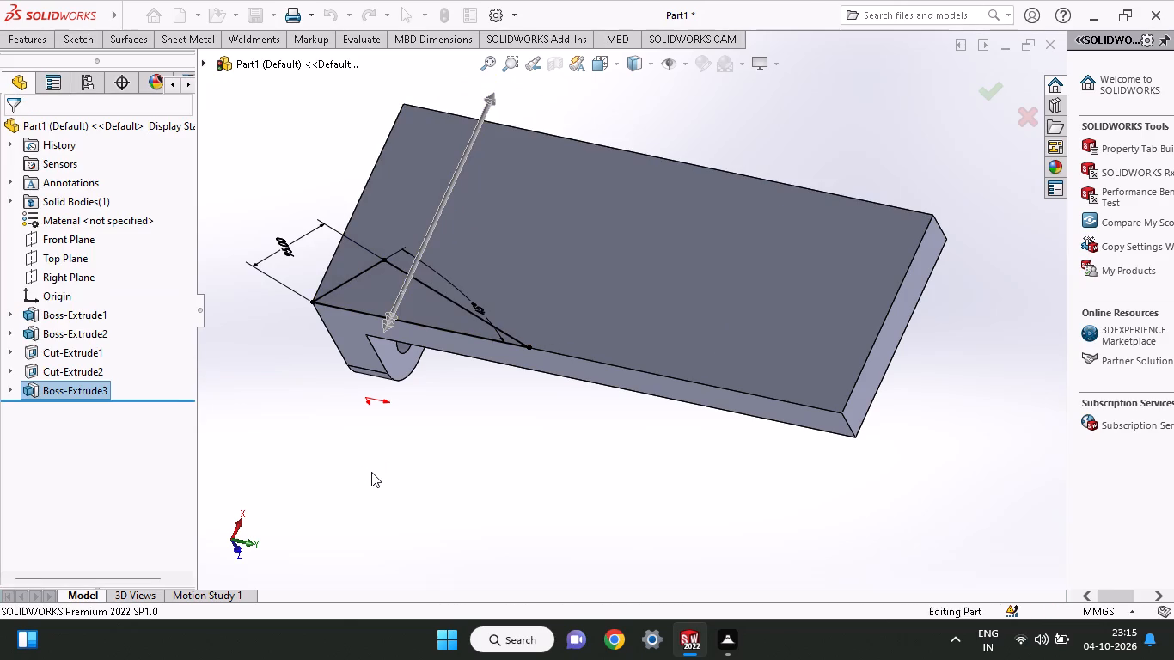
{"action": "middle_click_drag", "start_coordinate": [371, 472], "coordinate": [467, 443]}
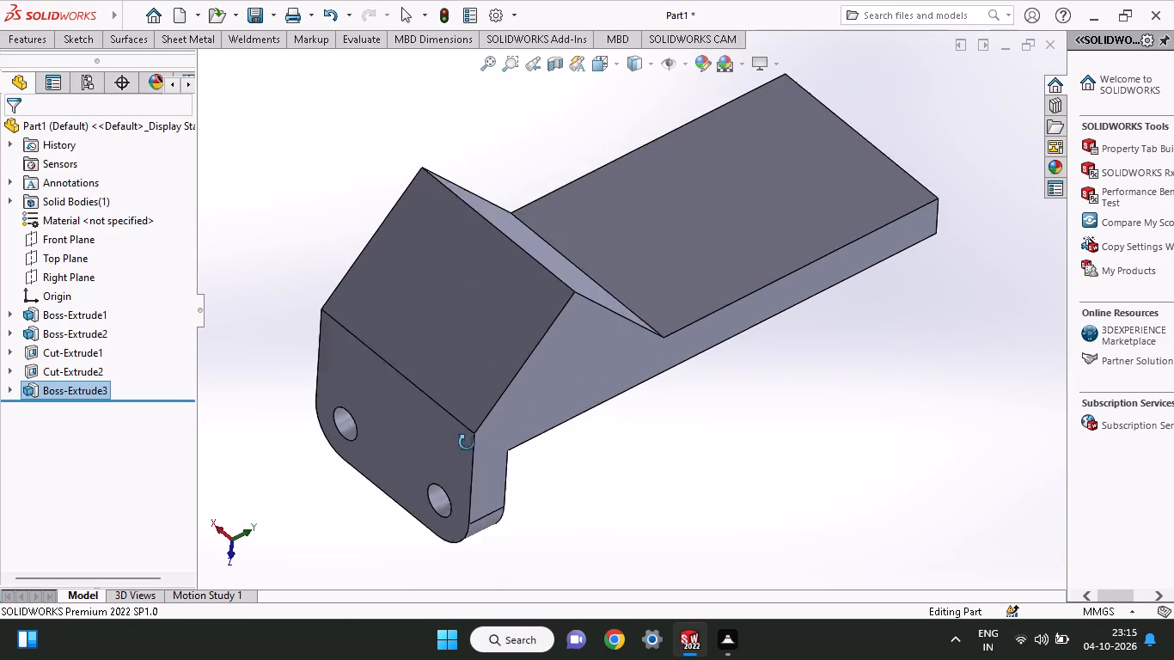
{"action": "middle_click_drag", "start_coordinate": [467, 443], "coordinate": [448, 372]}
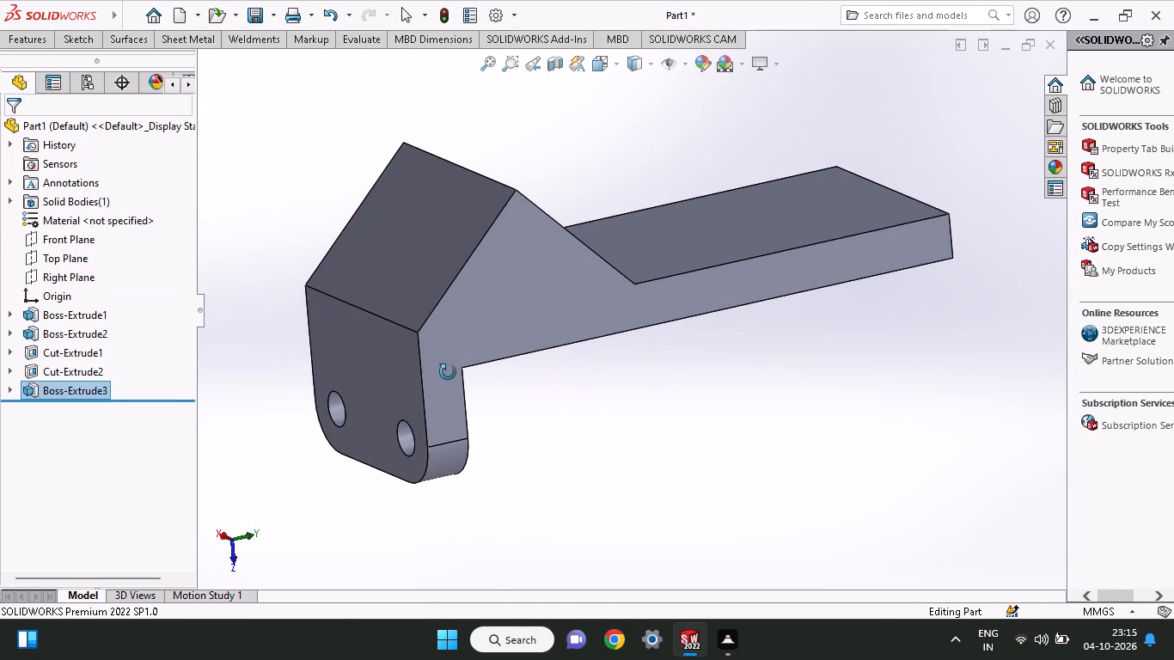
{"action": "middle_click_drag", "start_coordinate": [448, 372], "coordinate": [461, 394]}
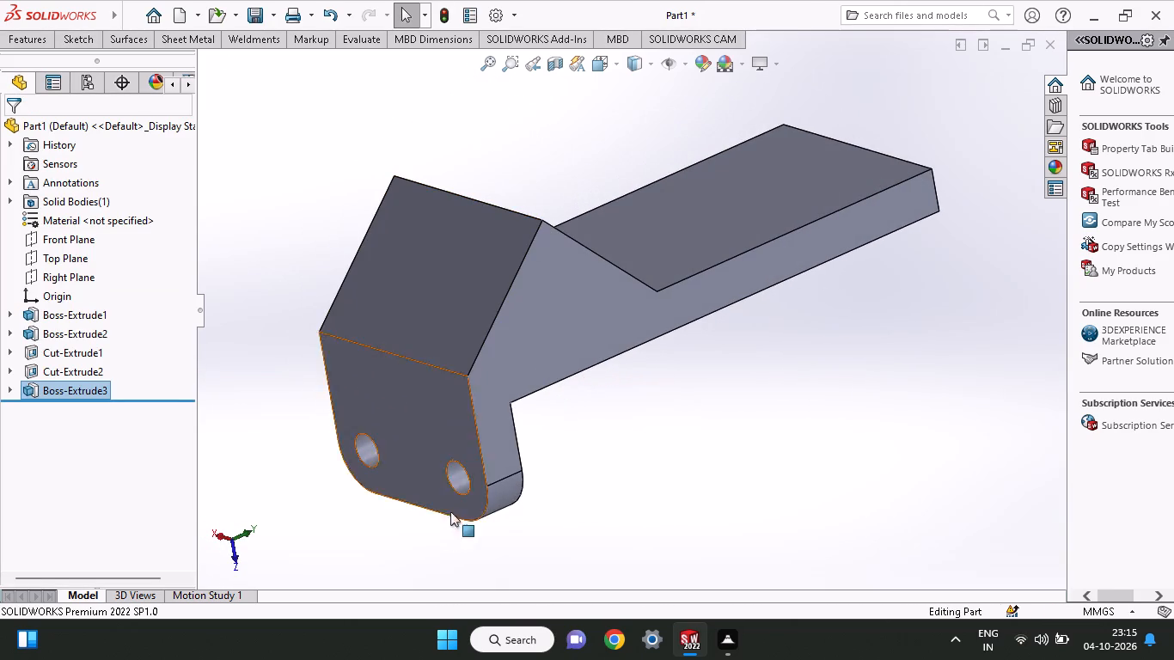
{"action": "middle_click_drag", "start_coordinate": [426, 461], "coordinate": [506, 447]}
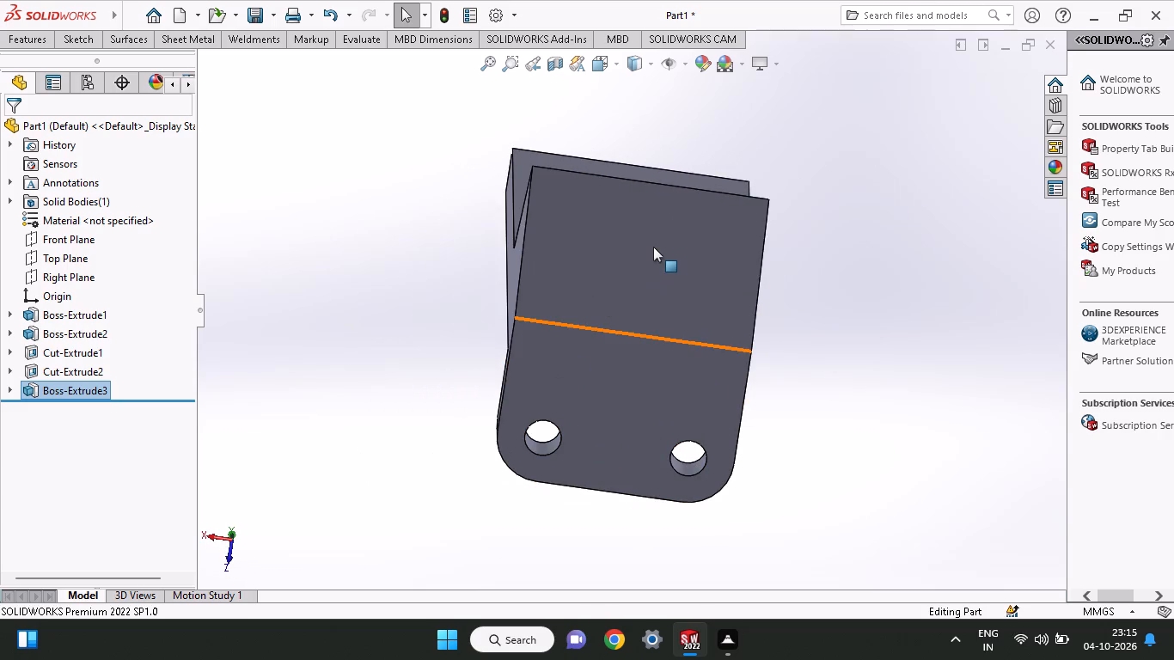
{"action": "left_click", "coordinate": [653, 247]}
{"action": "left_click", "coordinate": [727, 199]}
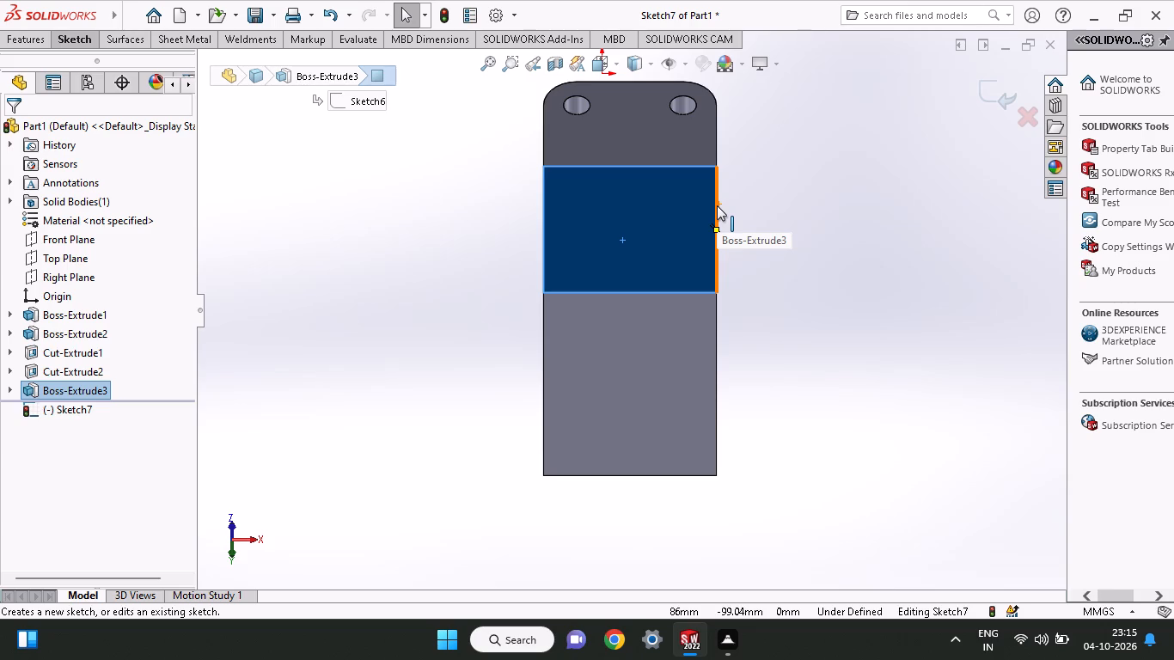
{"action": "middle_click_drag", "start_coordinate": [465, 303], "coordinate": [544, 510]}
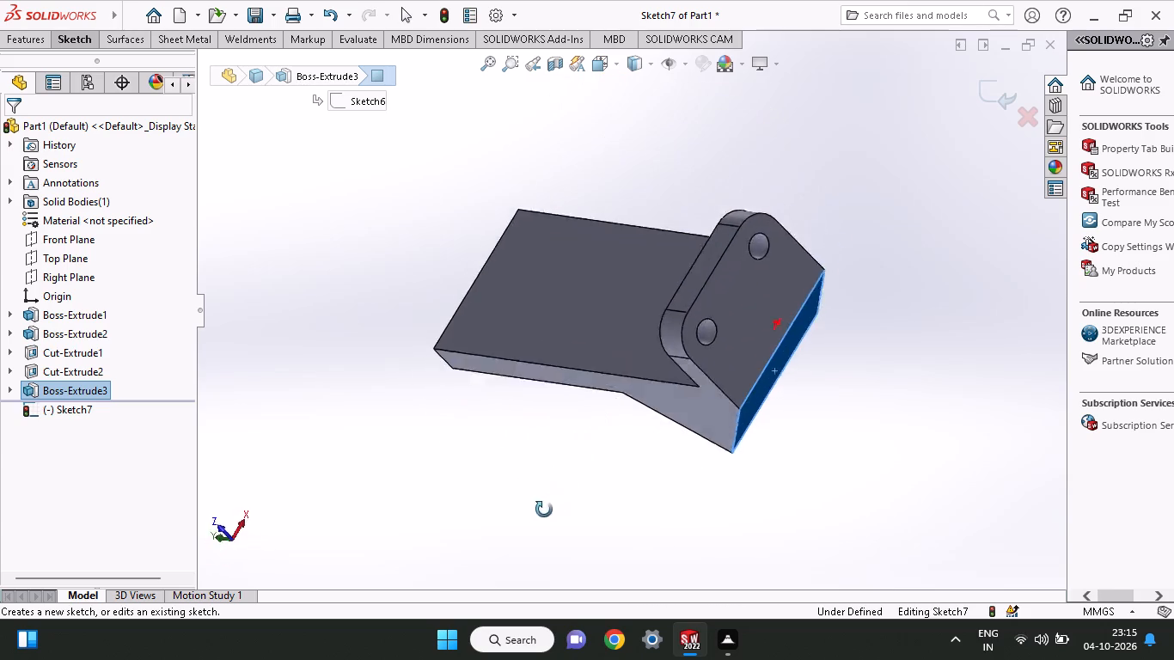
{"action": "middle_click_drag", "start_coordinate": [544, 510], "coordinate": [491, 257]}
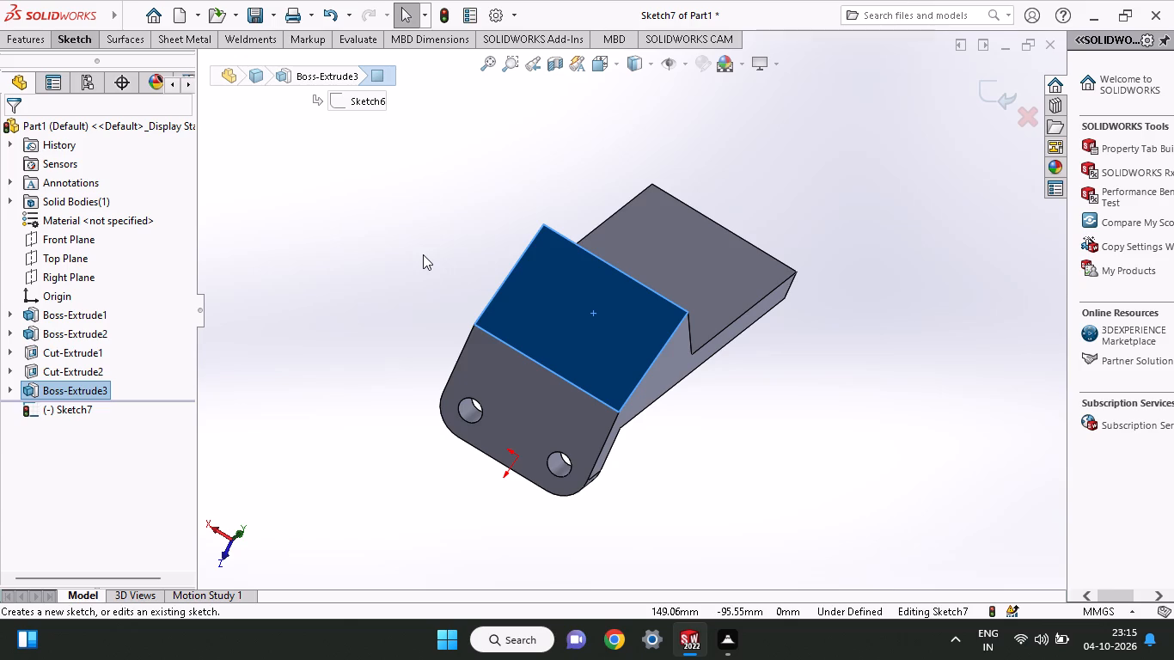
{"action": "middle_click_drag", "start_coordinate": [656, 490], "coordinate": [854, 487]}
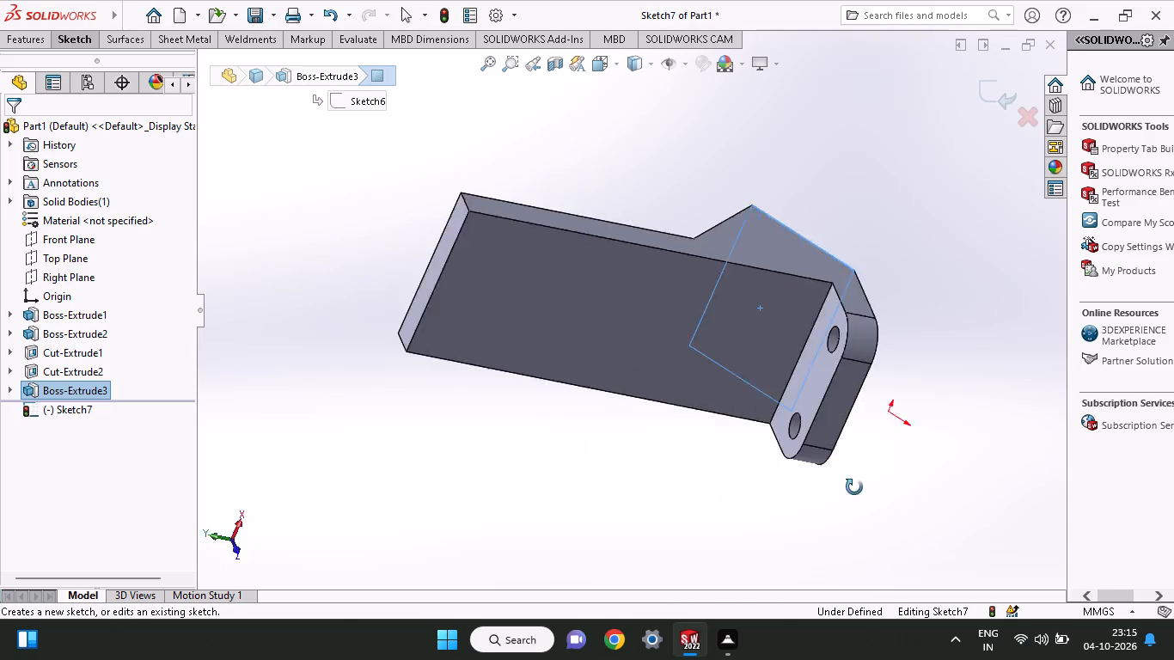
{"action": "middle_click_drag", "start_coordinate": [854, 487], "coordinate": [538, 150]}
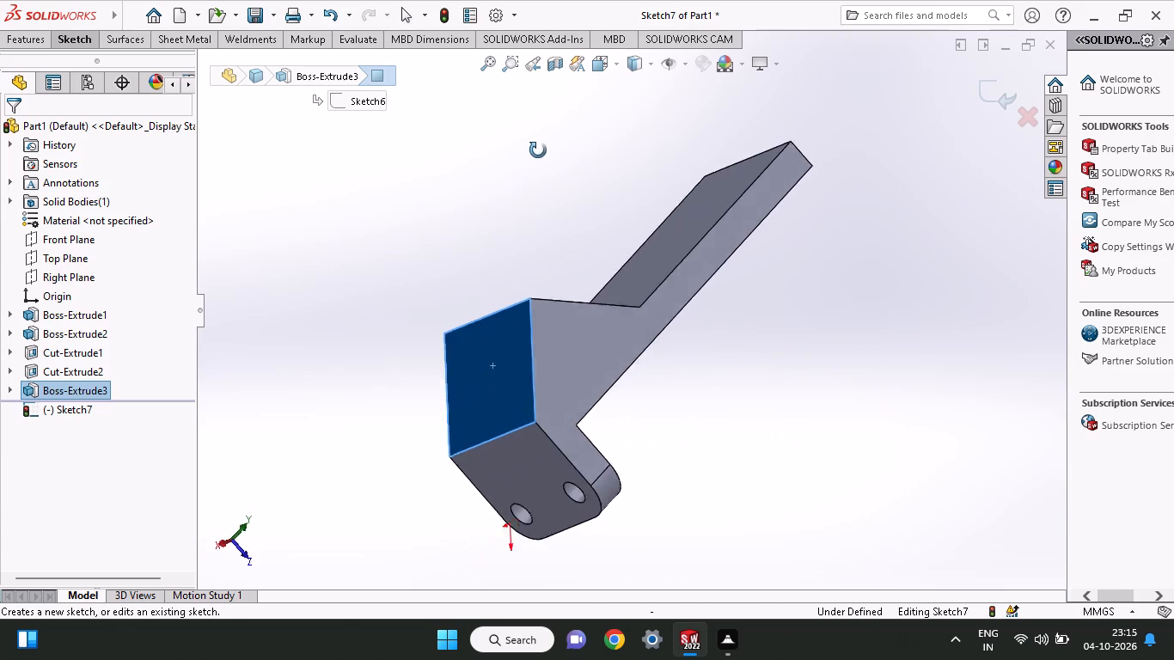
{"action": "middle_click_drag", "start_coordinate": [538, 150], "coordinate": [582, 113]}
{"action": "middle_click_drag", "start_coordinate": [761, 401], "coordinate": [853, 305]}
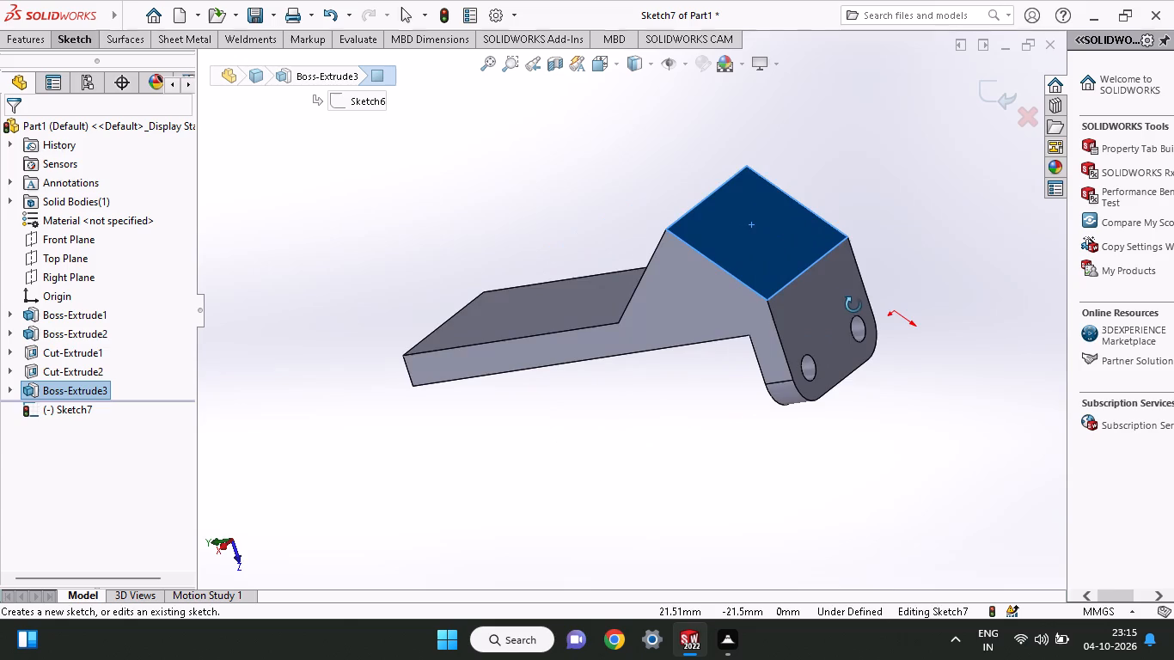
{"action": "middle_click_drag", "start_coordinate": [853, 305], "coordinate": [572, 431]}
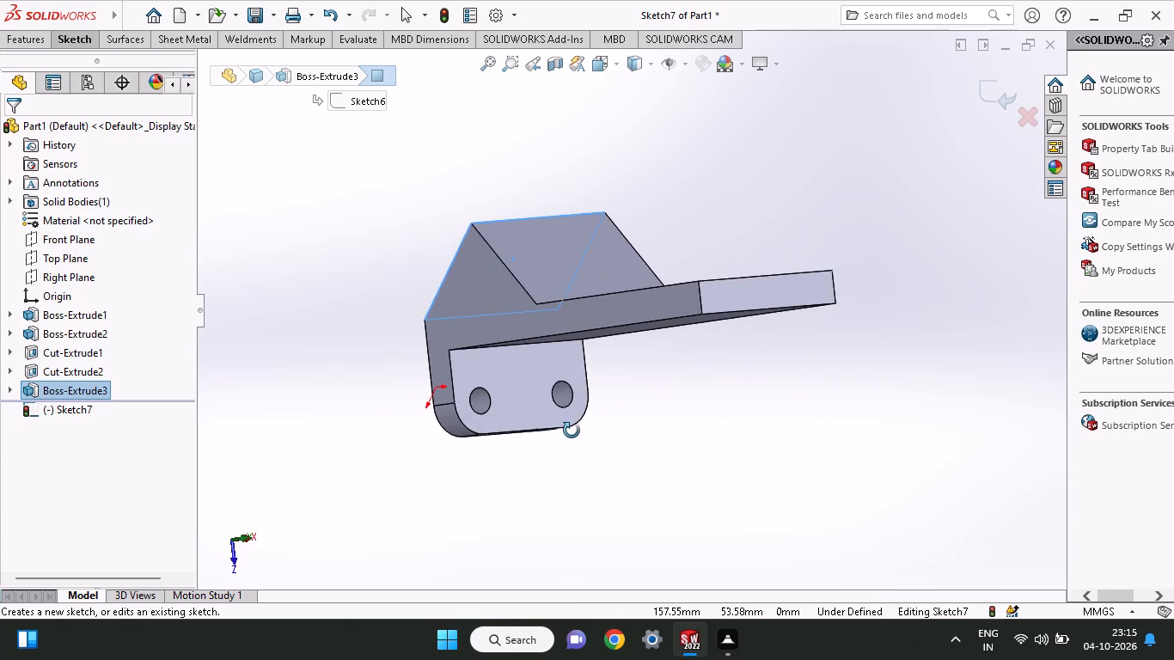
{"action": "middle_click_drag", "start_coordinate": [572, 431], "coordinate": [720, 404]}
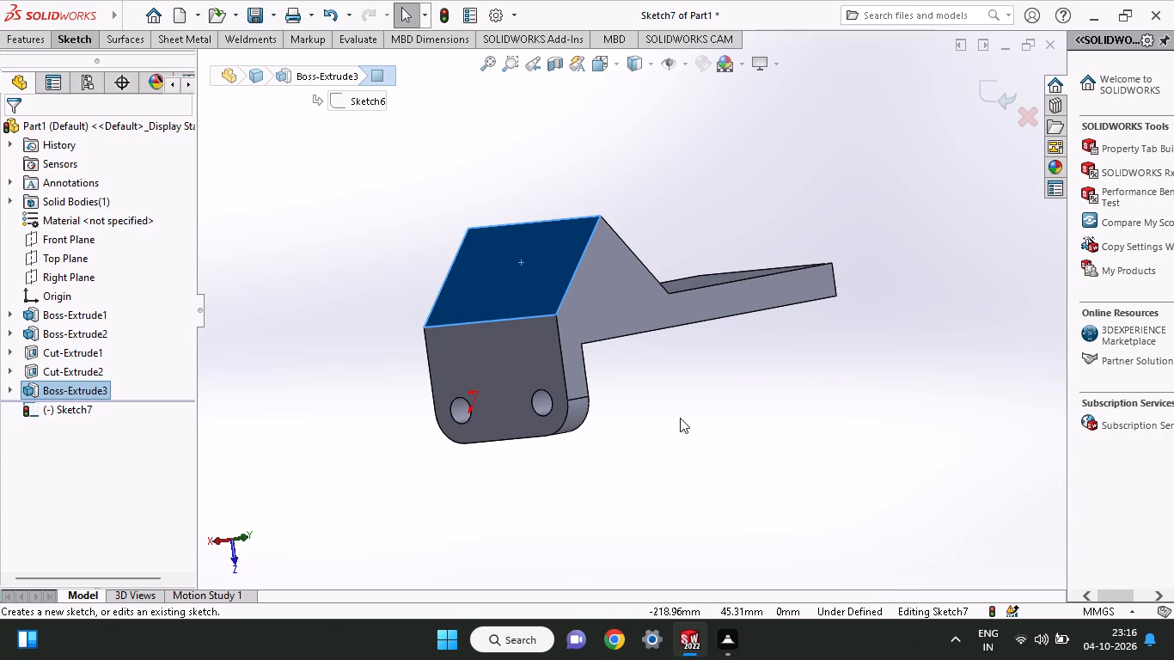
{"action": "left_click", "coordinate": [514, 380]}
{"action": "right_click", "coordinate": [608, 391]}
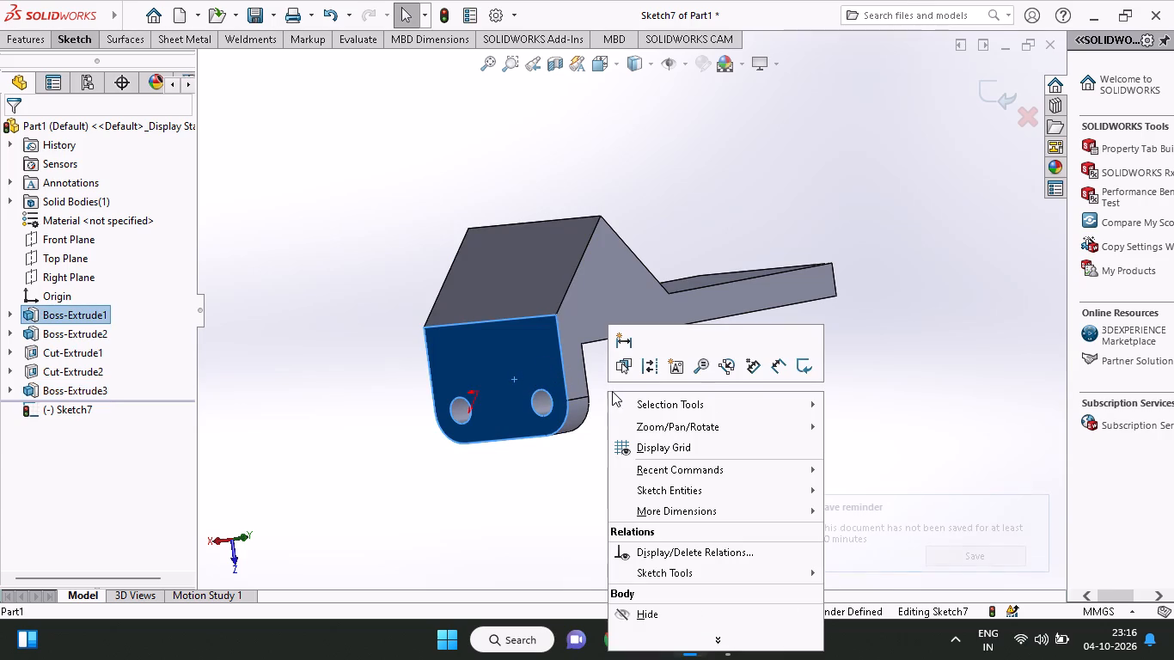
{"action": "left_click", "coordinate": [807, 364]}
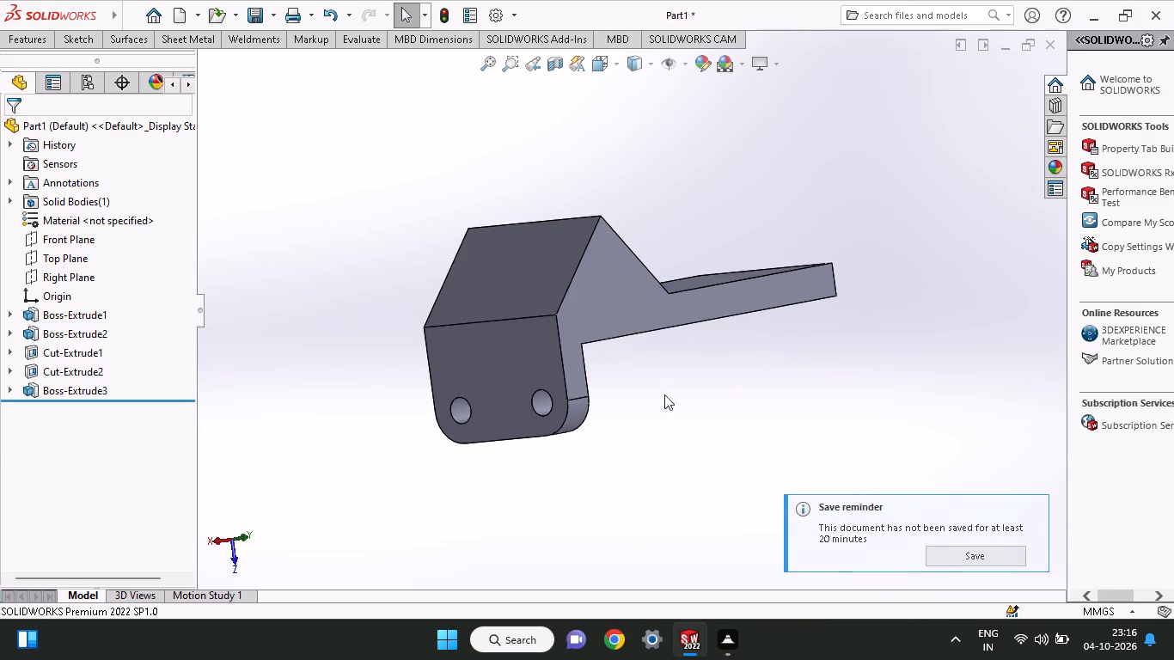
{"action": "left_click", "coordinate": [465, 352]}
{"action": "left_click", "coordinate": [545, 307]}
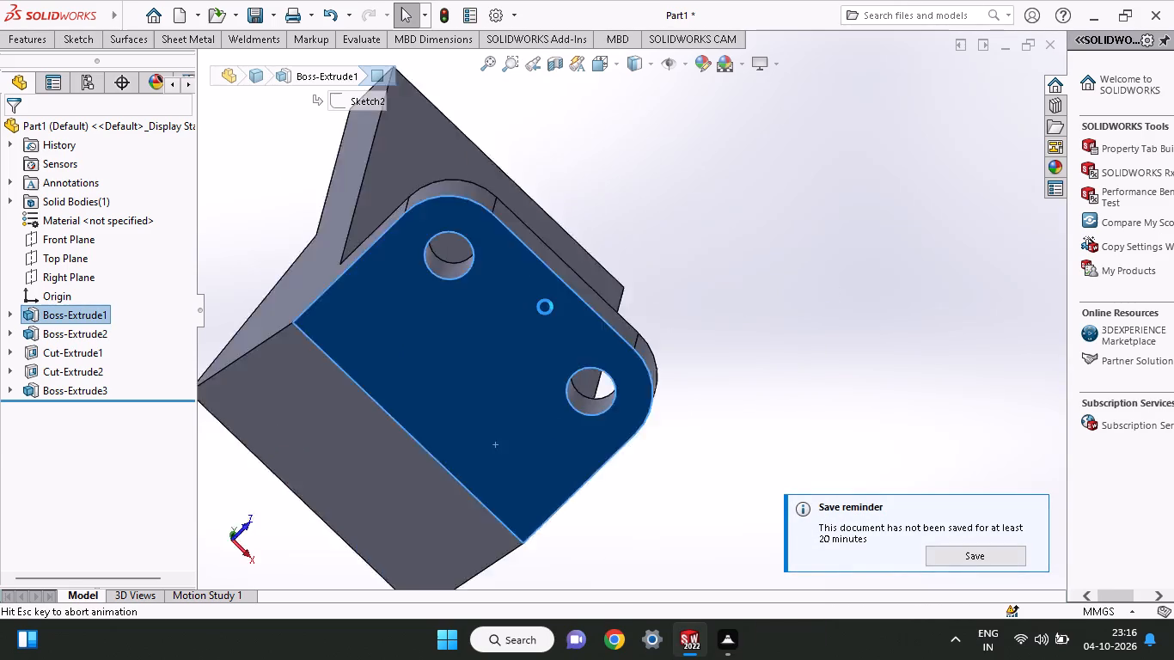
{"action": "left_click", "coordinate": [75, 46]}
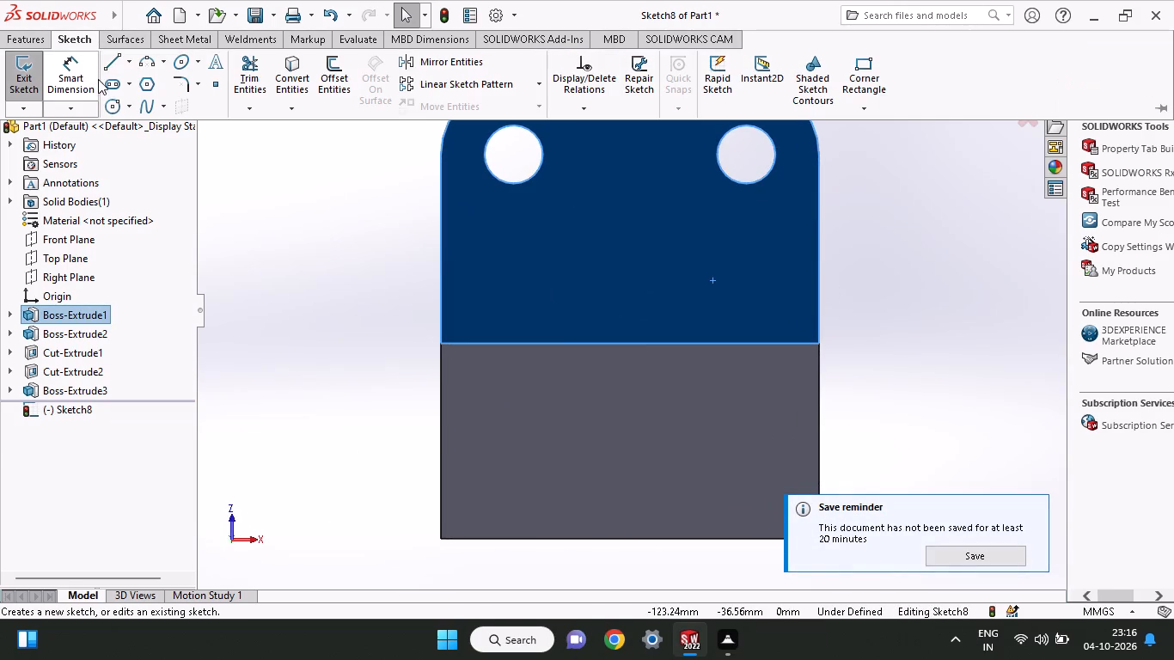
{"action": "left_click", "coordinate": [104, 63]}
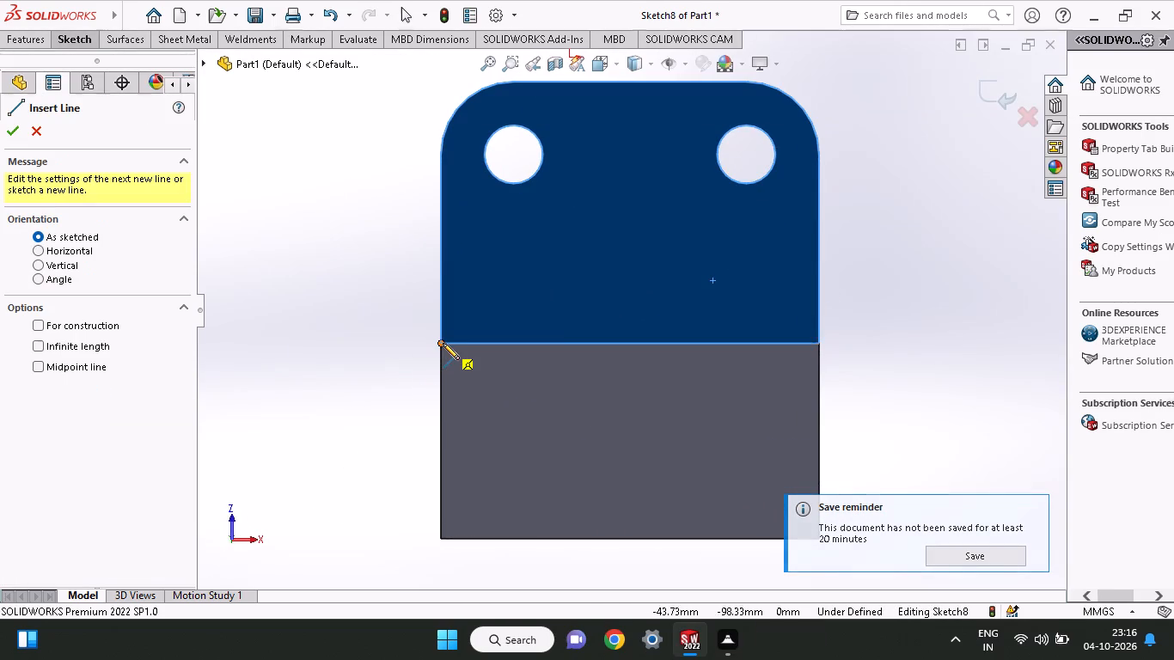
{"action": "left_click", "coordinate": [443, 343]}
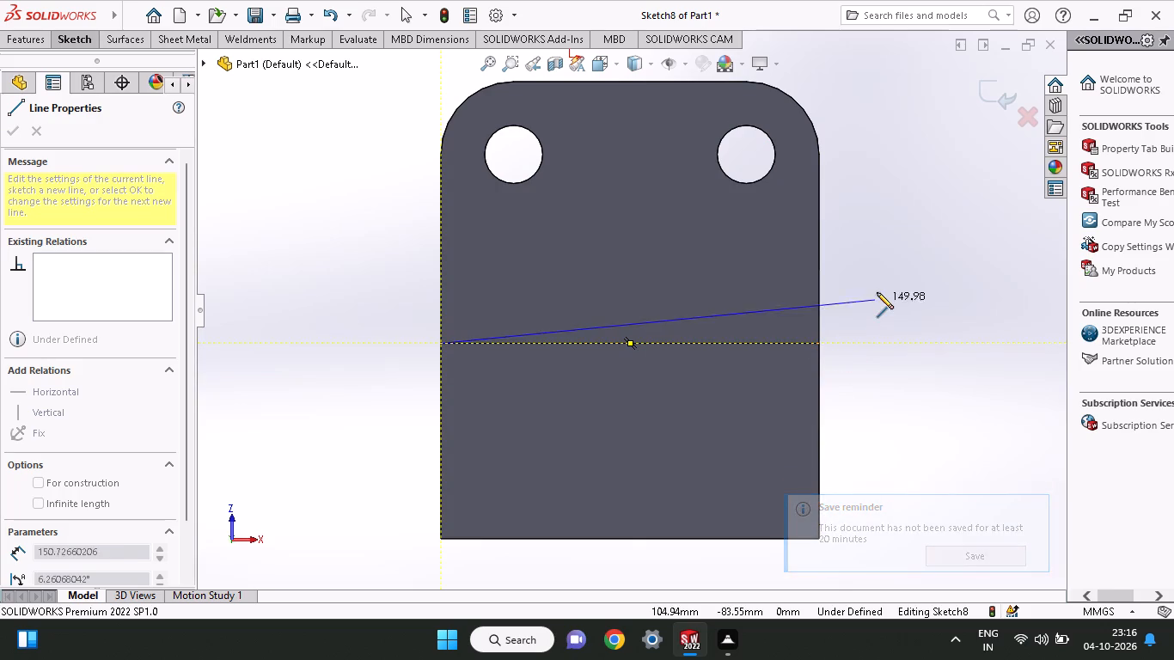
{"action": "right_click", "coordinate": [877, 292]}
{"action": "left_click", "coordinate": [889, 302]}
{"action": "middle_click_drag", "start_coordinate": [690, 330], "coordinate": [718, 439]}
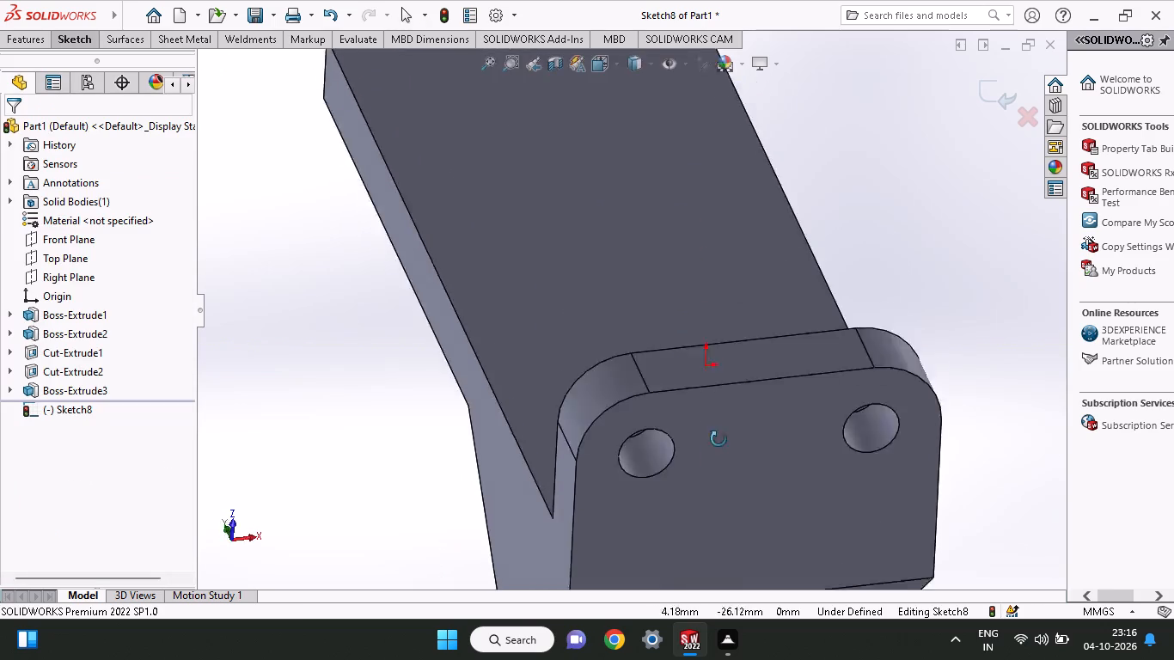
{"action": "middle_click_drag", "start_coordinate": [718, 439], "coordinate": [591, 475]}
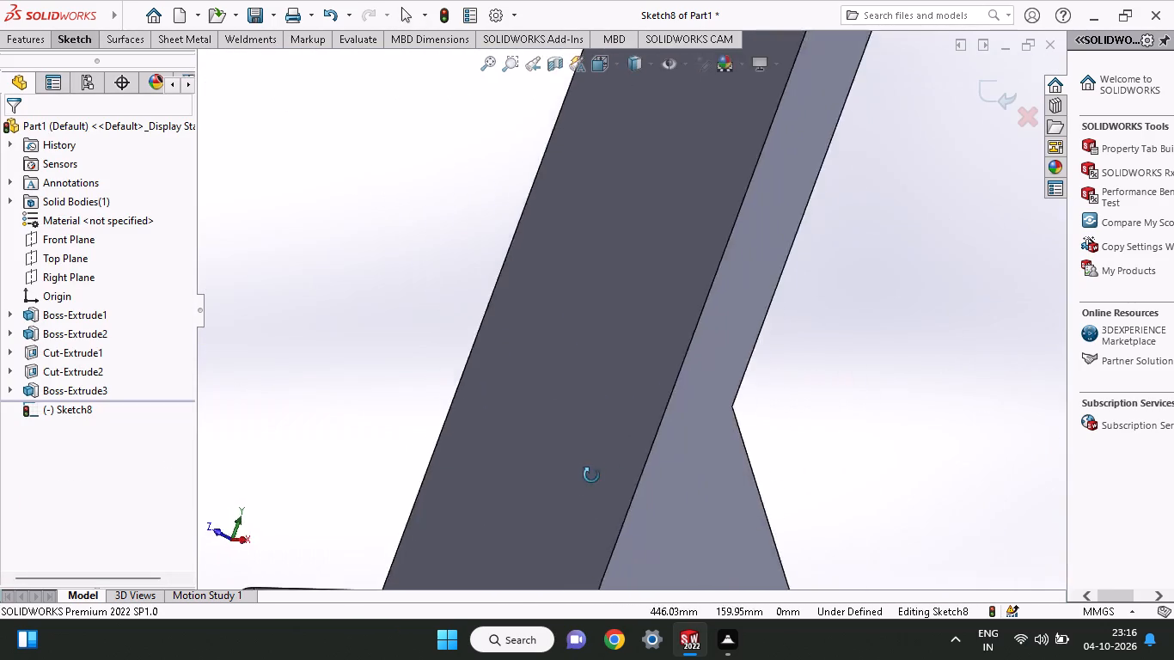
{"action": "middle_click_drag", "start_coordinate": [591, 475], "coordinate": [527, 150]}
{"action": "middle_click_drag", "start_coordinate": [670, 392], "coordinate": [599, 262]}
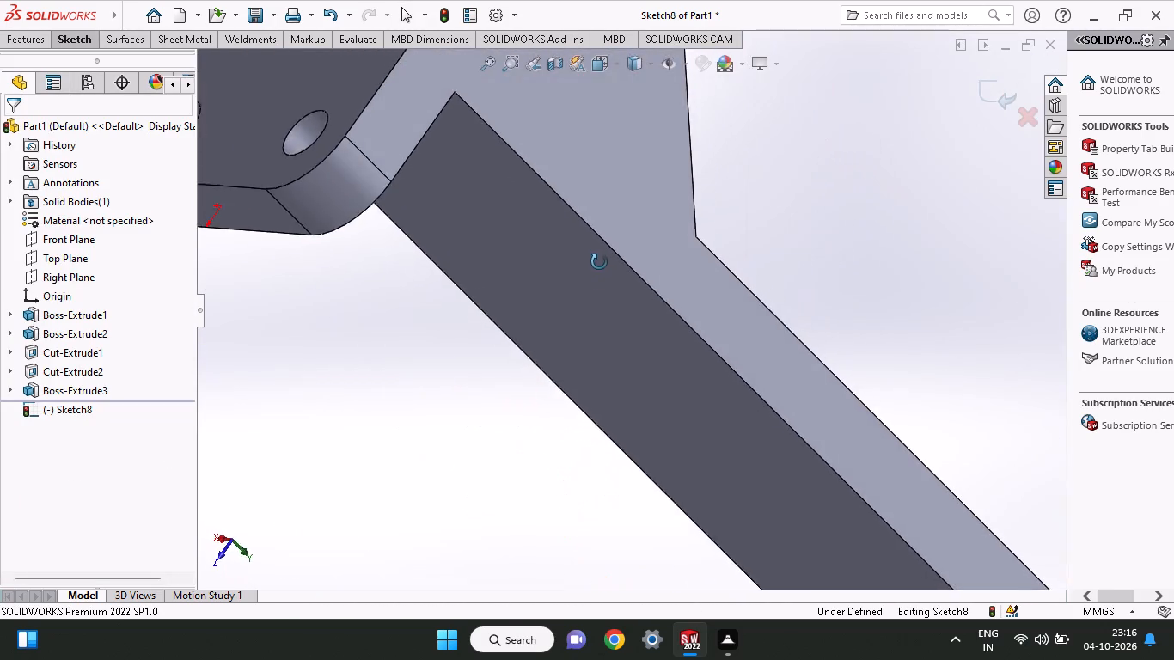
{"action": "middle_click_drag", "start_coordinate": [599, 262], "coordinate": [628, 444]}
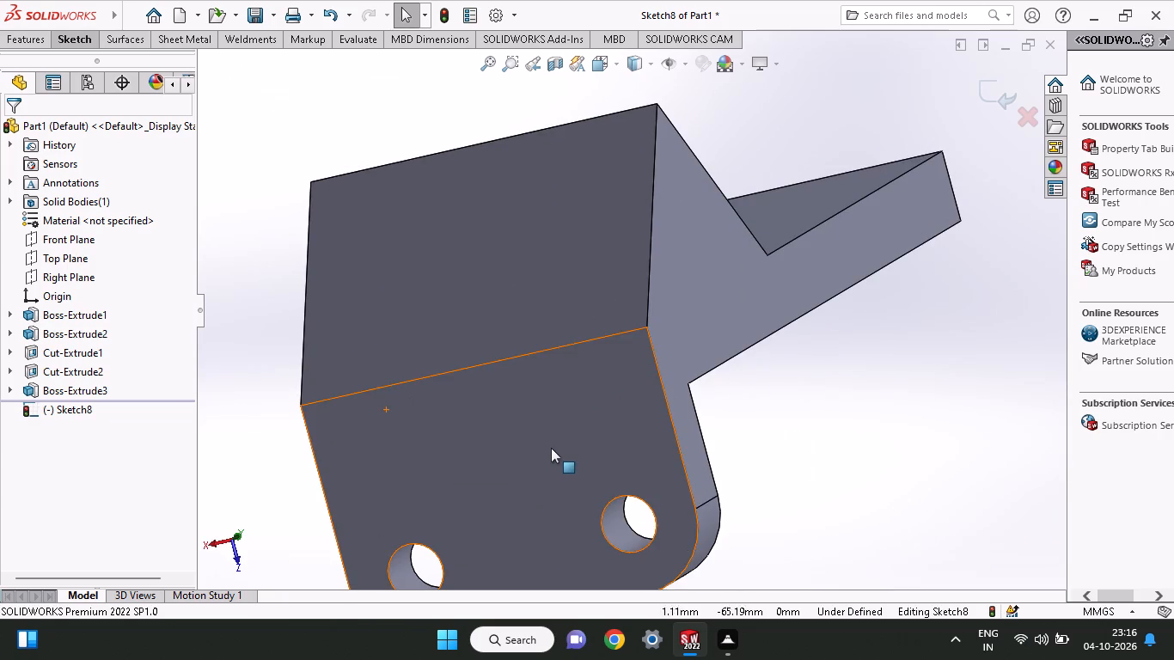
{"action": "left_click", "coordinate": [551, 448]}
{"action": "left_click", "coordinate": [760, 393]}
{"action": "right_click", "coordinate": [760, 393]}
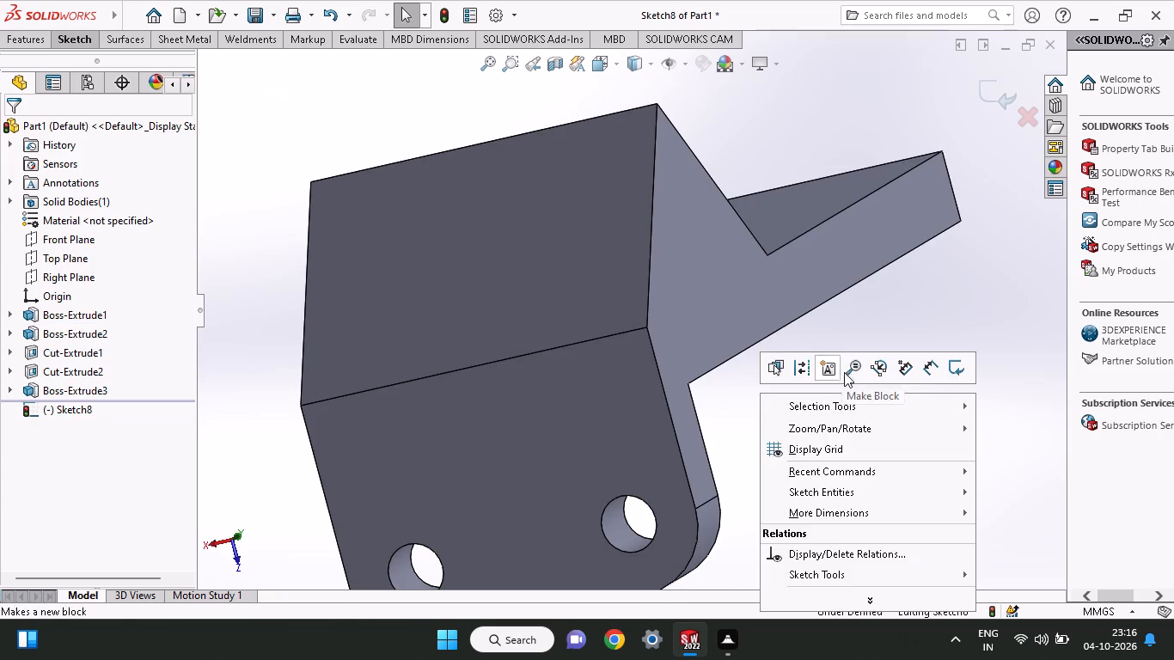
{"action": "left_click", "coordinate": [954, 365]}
On a new sketch of the holed plate face, draw overlapping lines along the boss-side edge, reaching about 29 mm and 26 mm either side of its midpoint.
{"action": "left_click", "coordinate": [590, 401]}
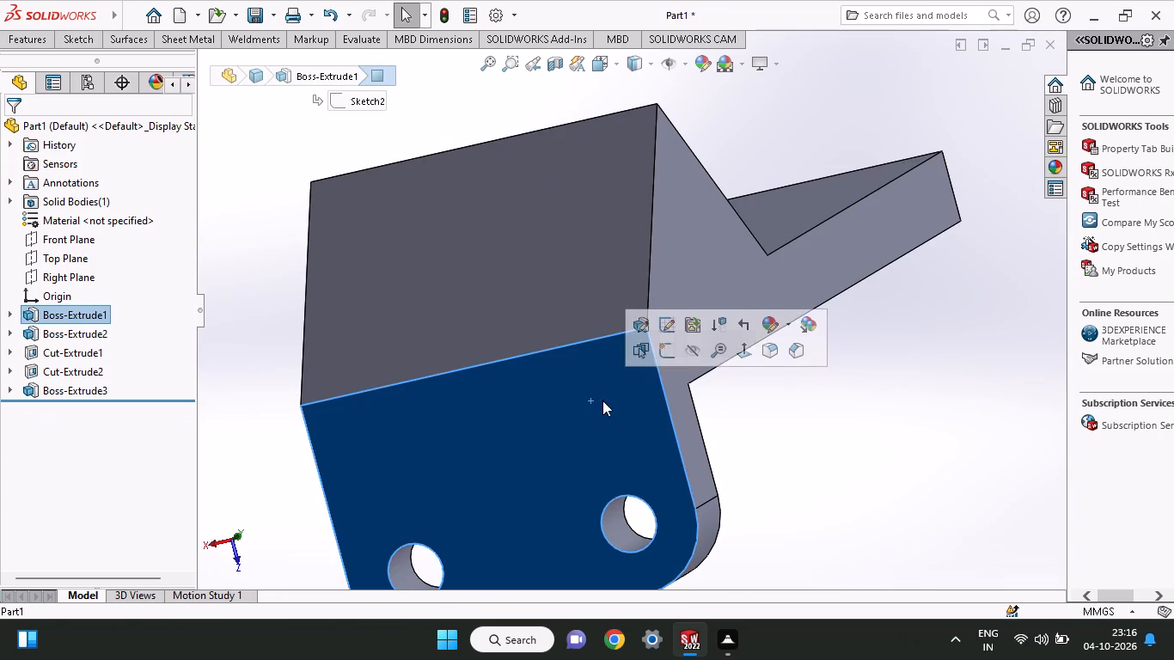
{"action": "left_click", "coordinate": [663, 357]}
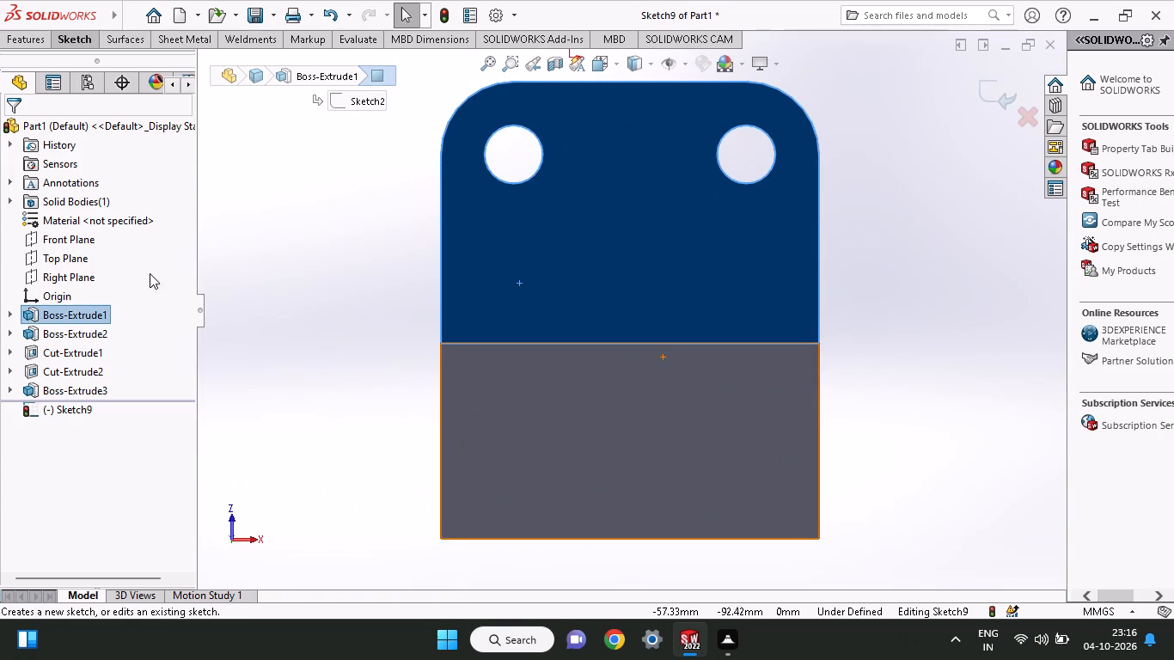
{"action": "left_click", "coordinate": [84, 34]}
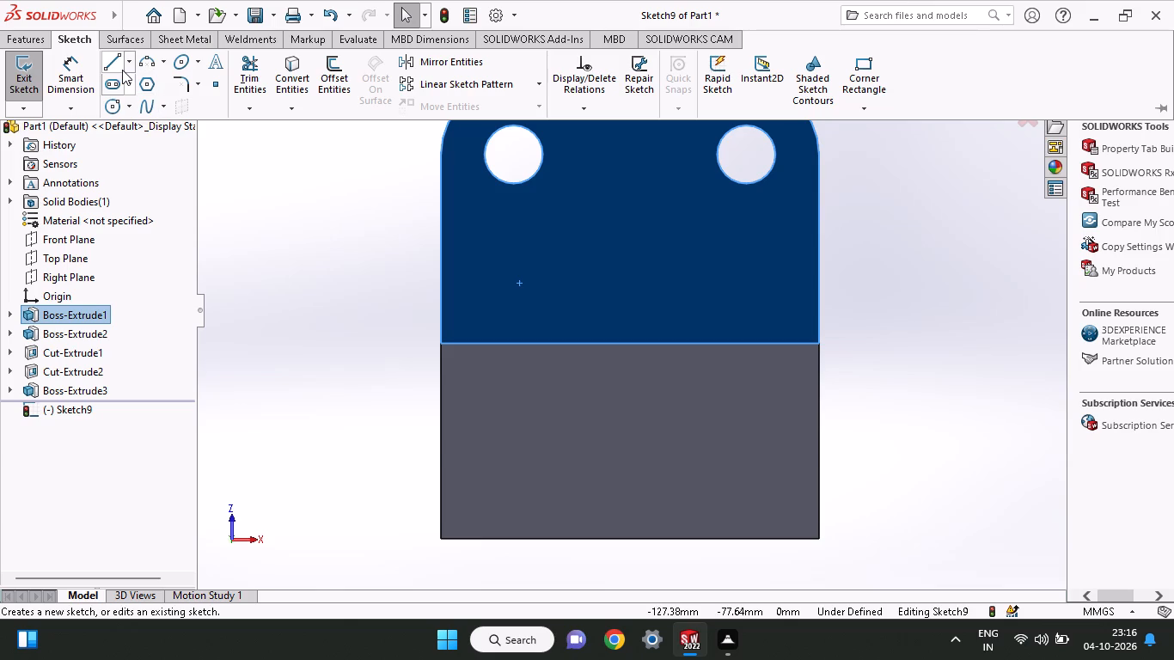
{"action": "left_click", "coordinate": [122, 70]}
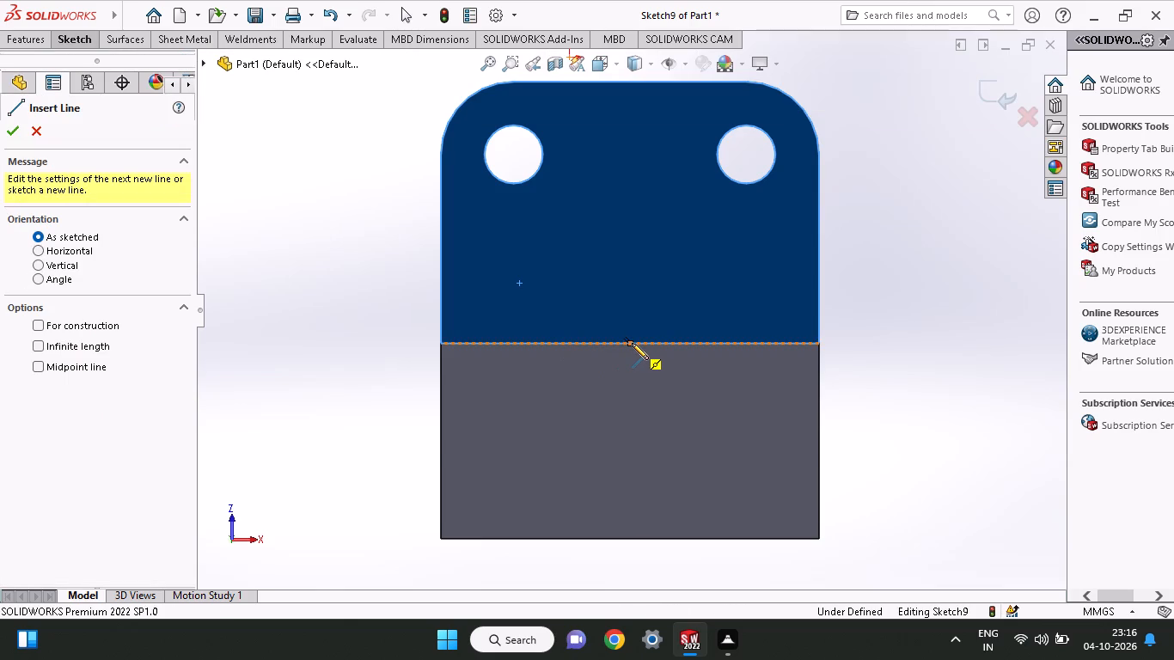
{"action": "left_click", "coordinate": [633, 344]}
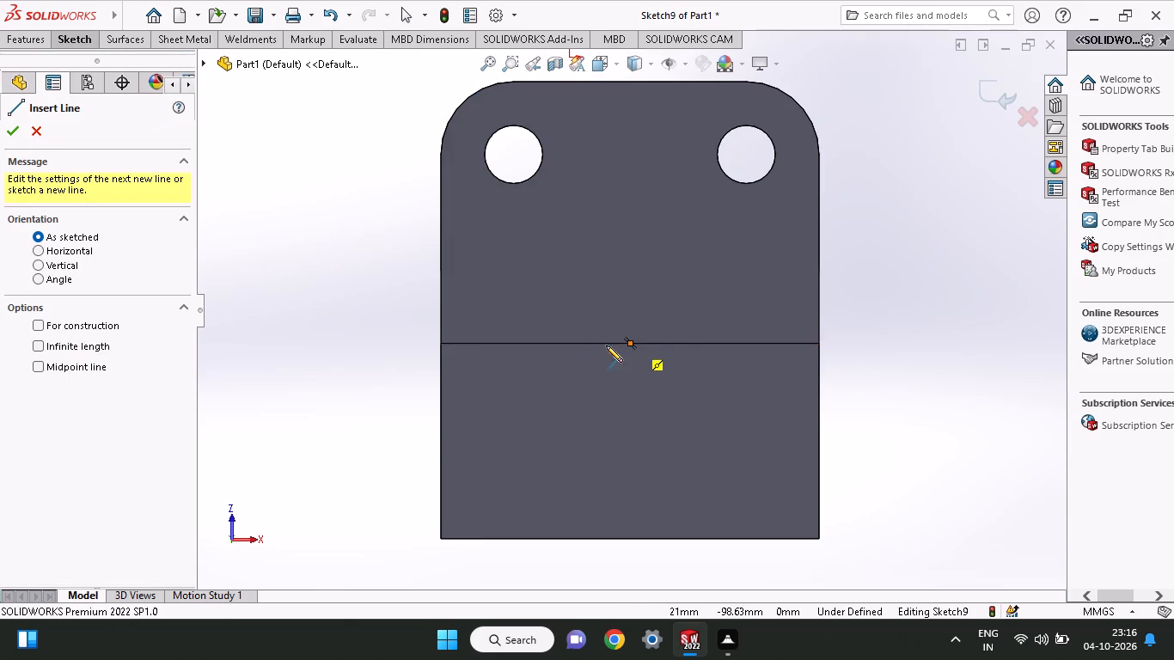
{"action": "left_click", "coordinate": [546, 345]}
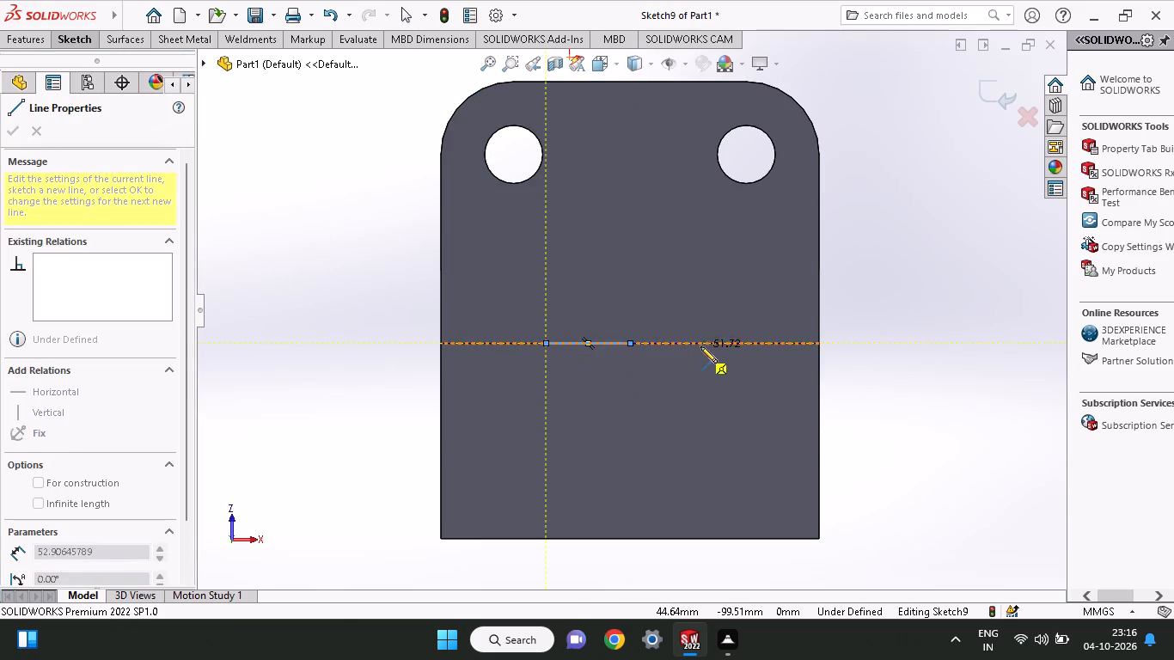
{"action": "left_click", "coordinate": [705, 344]}
{"action": "right_click", "coordinate": [641, 302]}
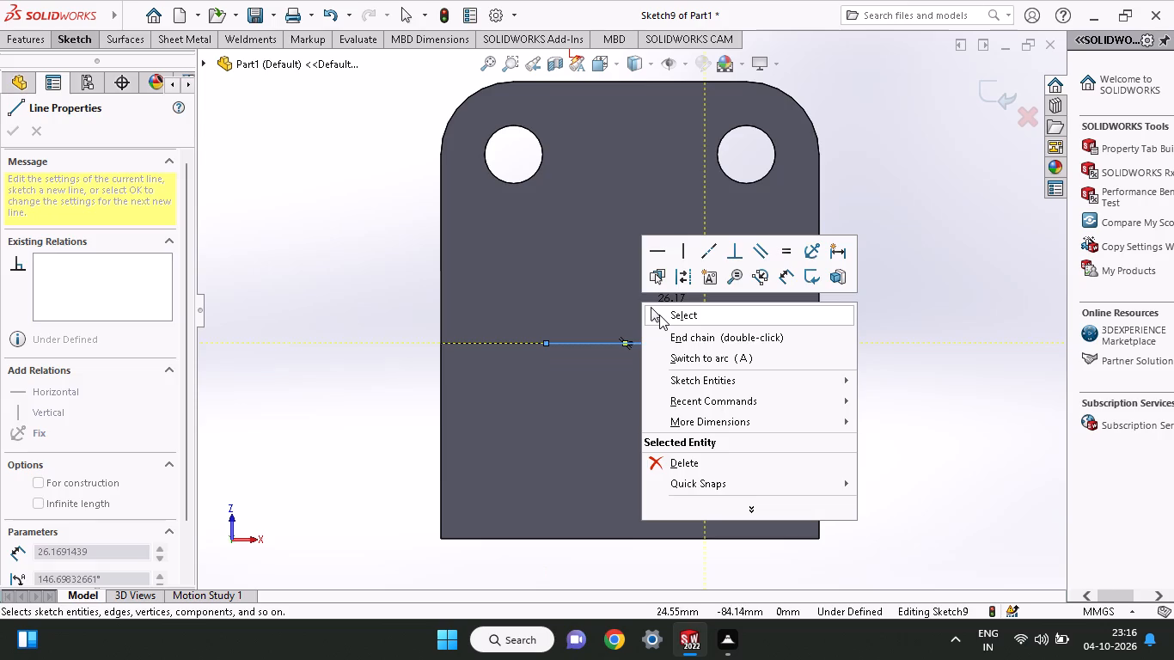
{"action": "left_click", "coordinate": [659, 315]}
Dimension both outer line ends at 20 mm from the midpoint of the plate's boss-side edge.
{"action": "left_click", "coordinate": [86, 44]}
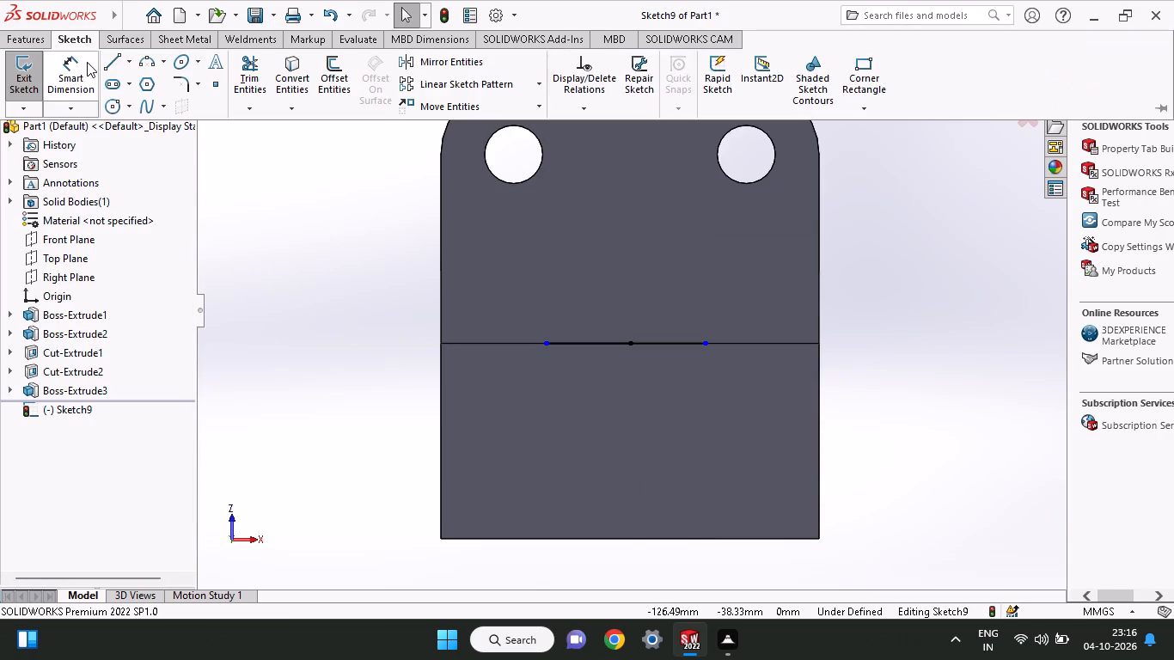
{"action": "left_click", "coordinate": [77, 70]}
{"action": "left_click", "coordinate": [628, 345]}
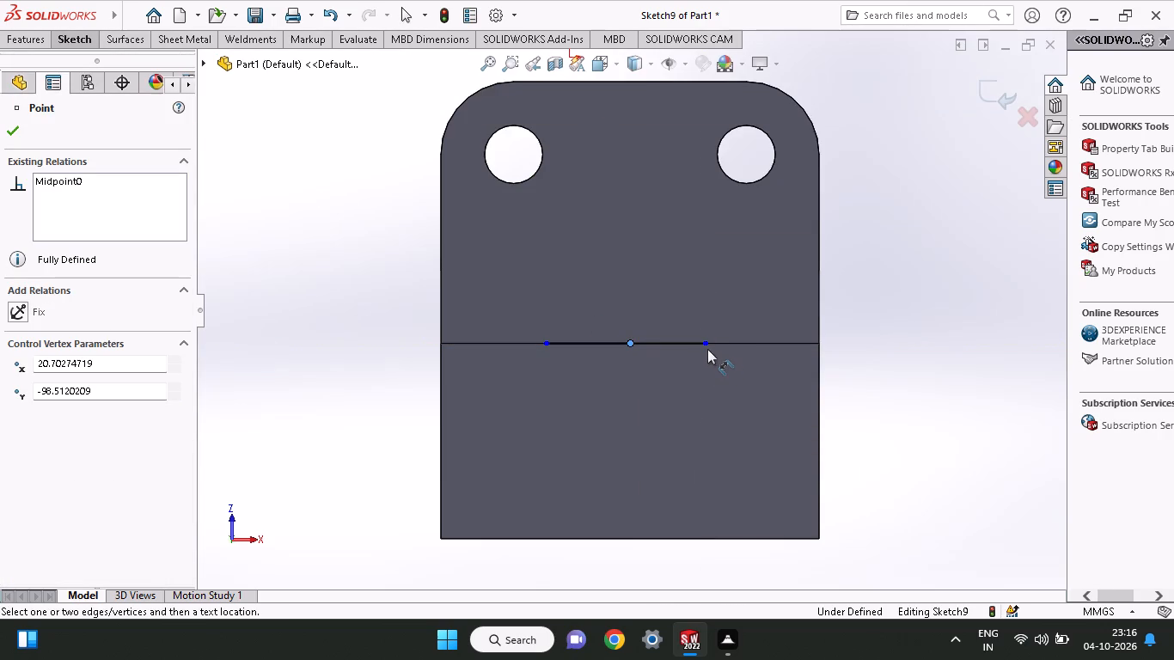
{"action": "left_click", "coordinate": [706, 348]}
{"action": "left_click", "coordinate": [713, 301]}
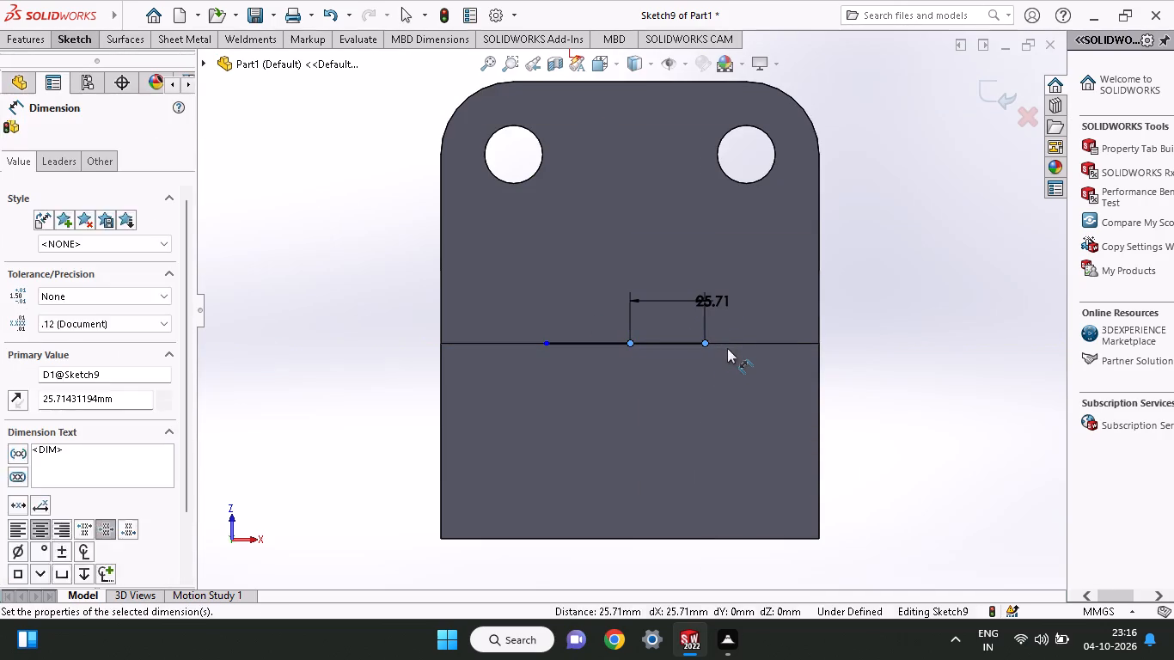
{"action": "type", "text": "20"}
{"action": "key", "text": "Return"}
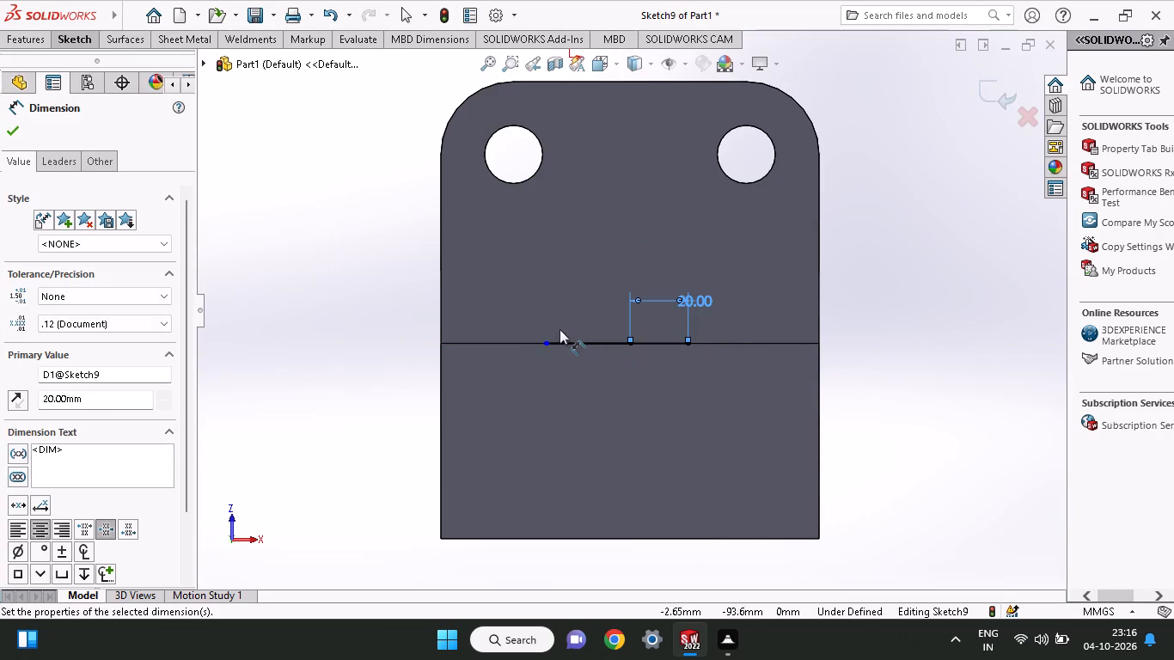
{"action": "left_click", "coordinate": [547, 340]}
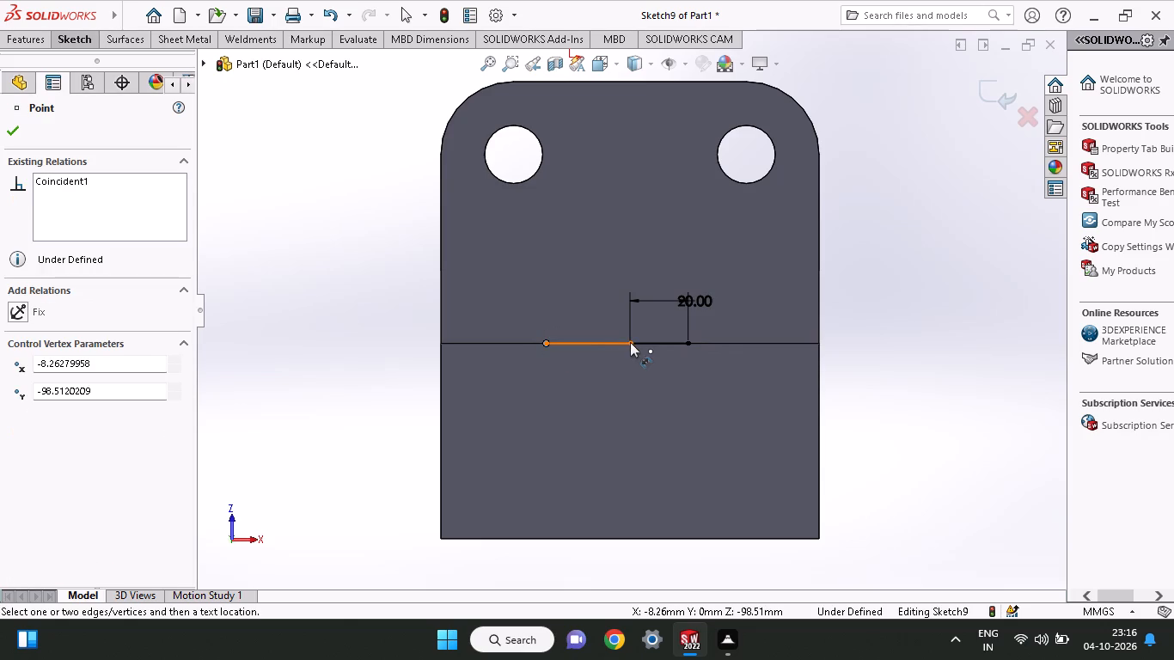
{"action": "left_click", "coordinate": [630, 342]}
{"action": "left_click", "coordinate": [595, 311]}
{"action": "type", "text": "20"}
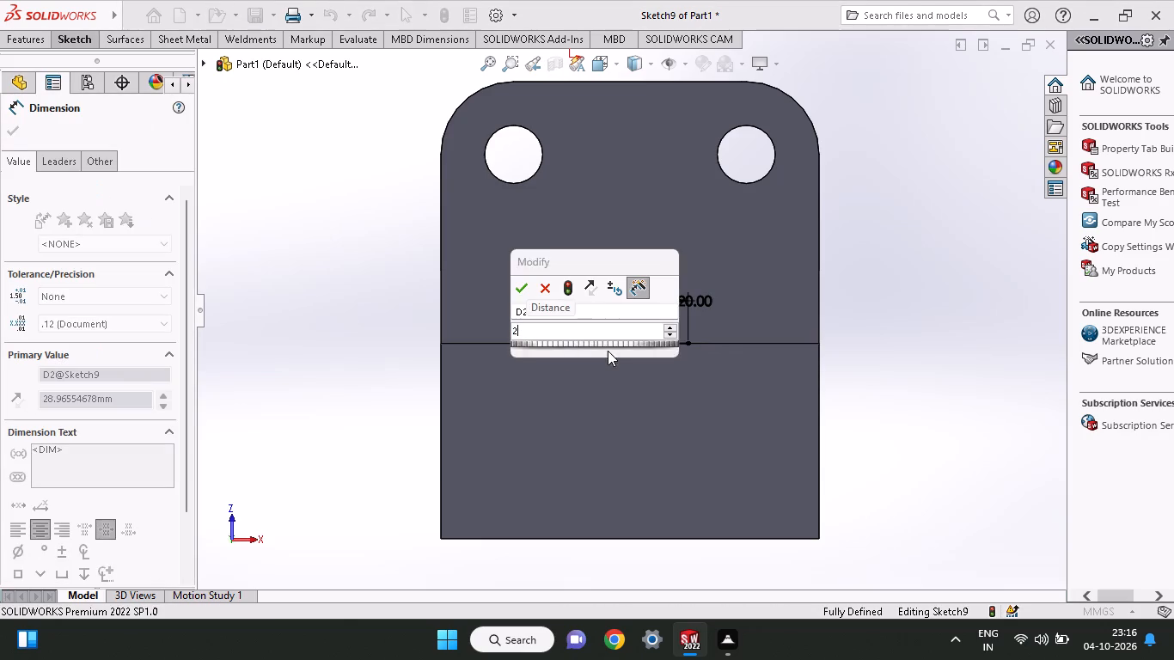
{"action": "key", "text": "Return"}
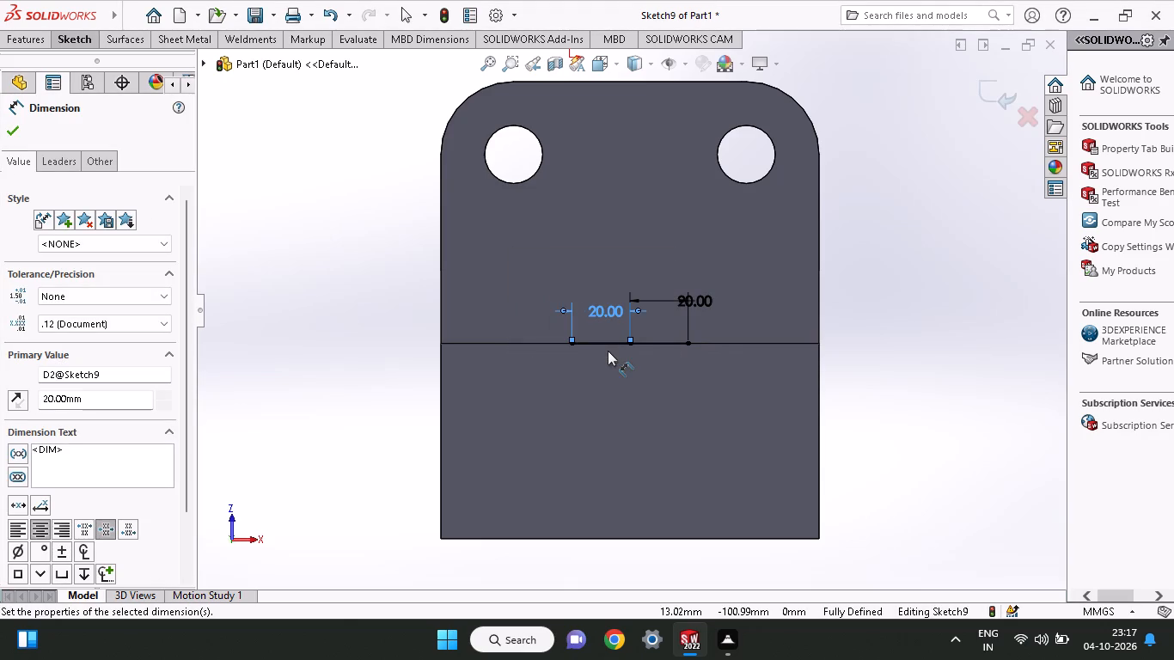
Set both distances from the edge midpoint to the line ends to 40 mm.
{"action": "double_click", "coordinate": [597, 302]}
{"action": "type", "text": "40"}
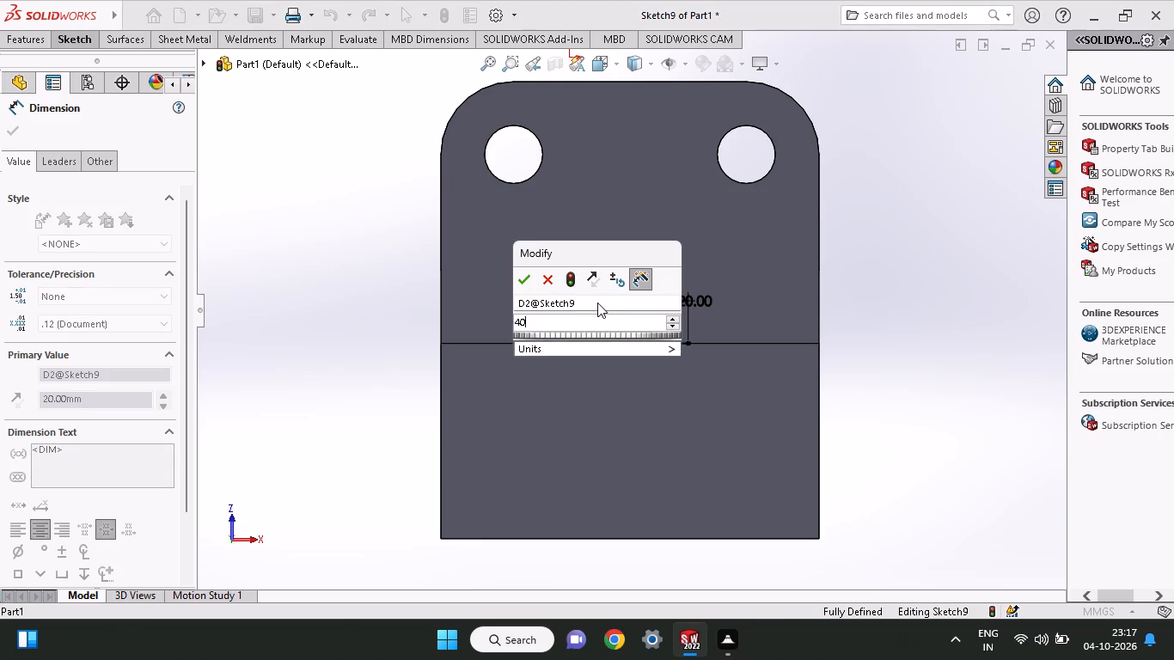
{"action": "key", "text": "Return"}
{"action": "double_click", "coordinate": [702, 297]}
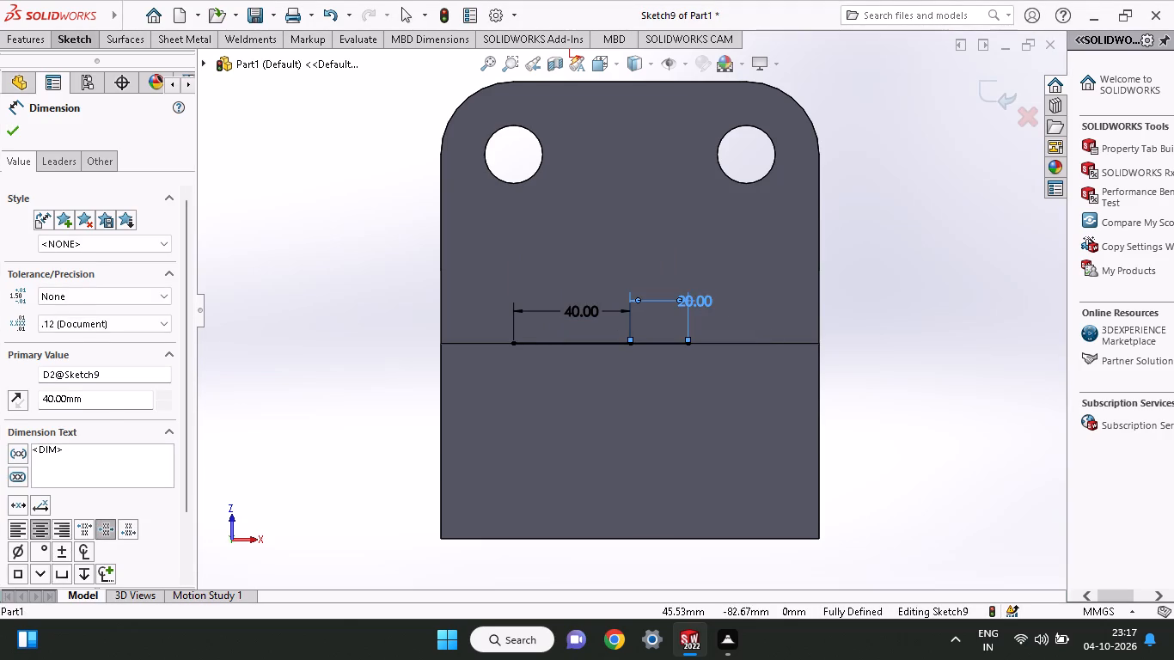
{"action": "type", "text": "40"}
{"action": "key", "text": "Return"}
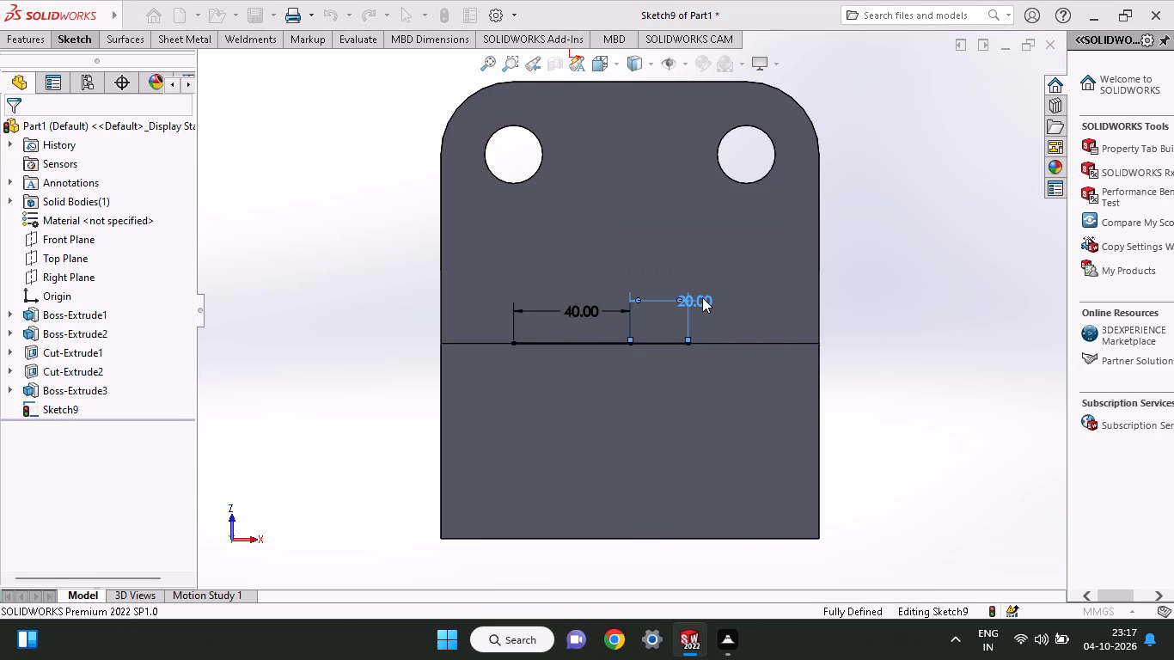
Sketch a perpendicular line about 77 mm long from the baseline's -X end, crossing the boss and extending past its far edge.
{"action": "left_click", "coordinate": [99, 39]}
{"action": "left_click", "coordinate": [116, 57]}
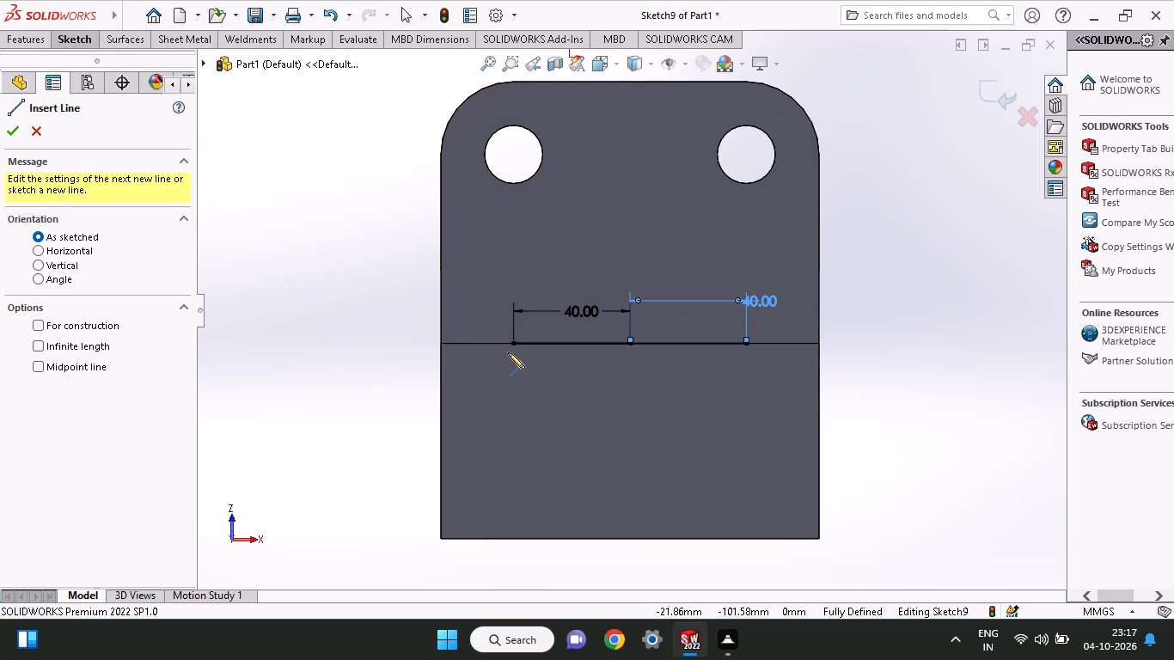
{"action": "left_click", "coordinate": [513, 344]}
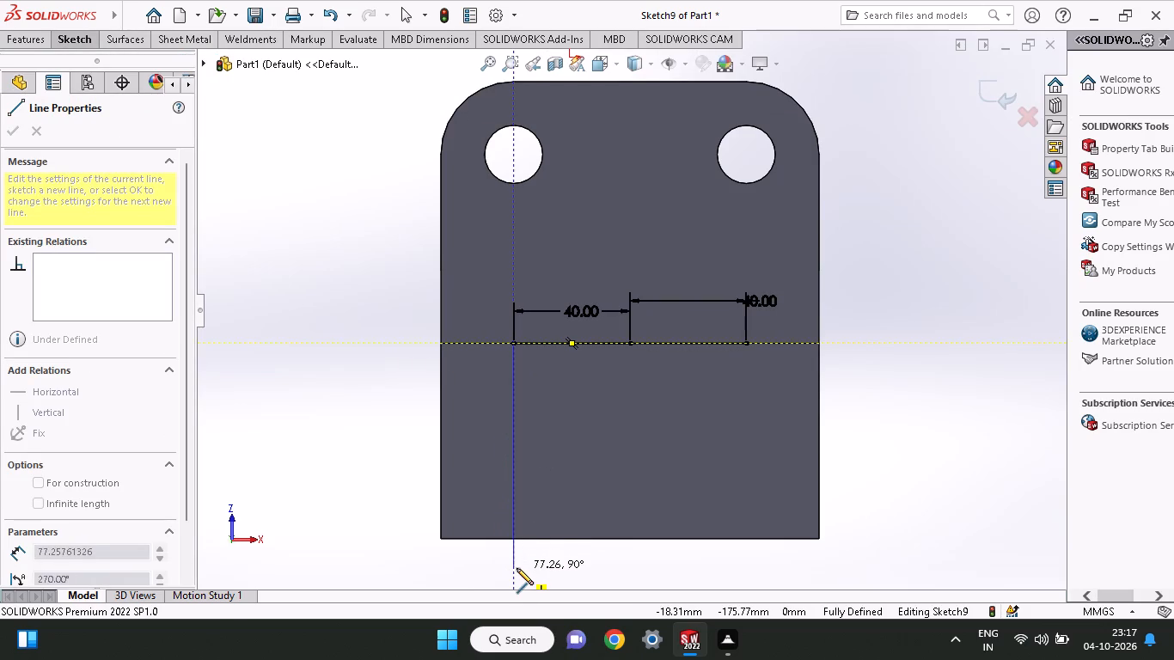
{"action": "left_click", "coordinate": [517, 568]}
{"action": "right_click", "coordinate": [522, 553]}
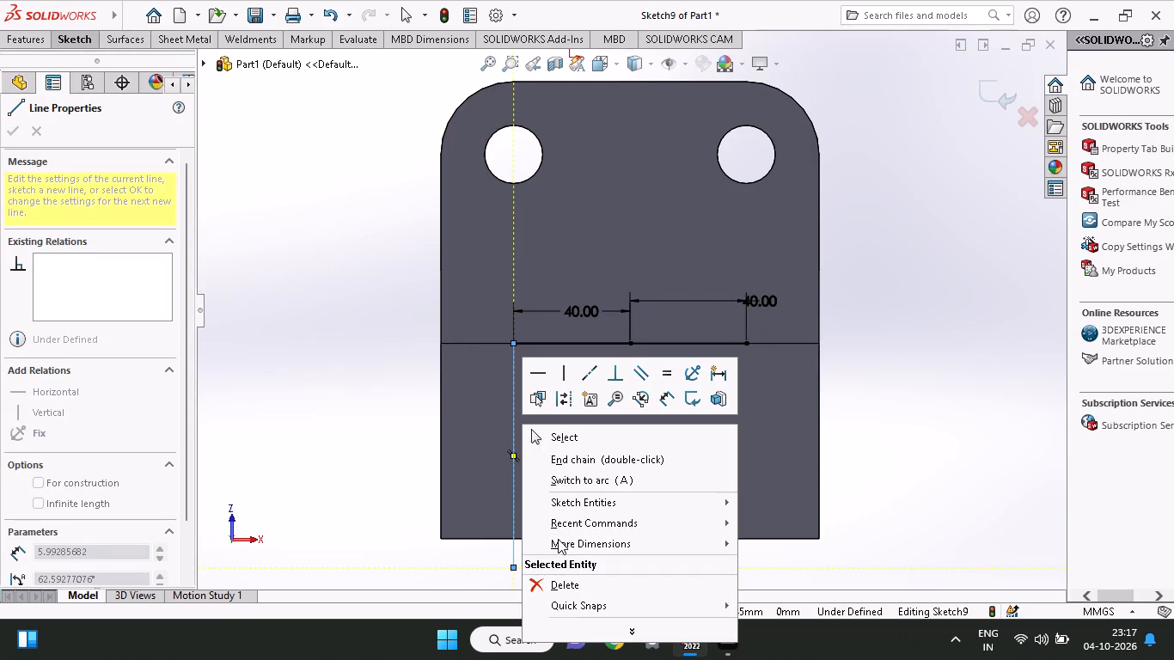
{"action": "left_click", "coordinate": [547, 433]}
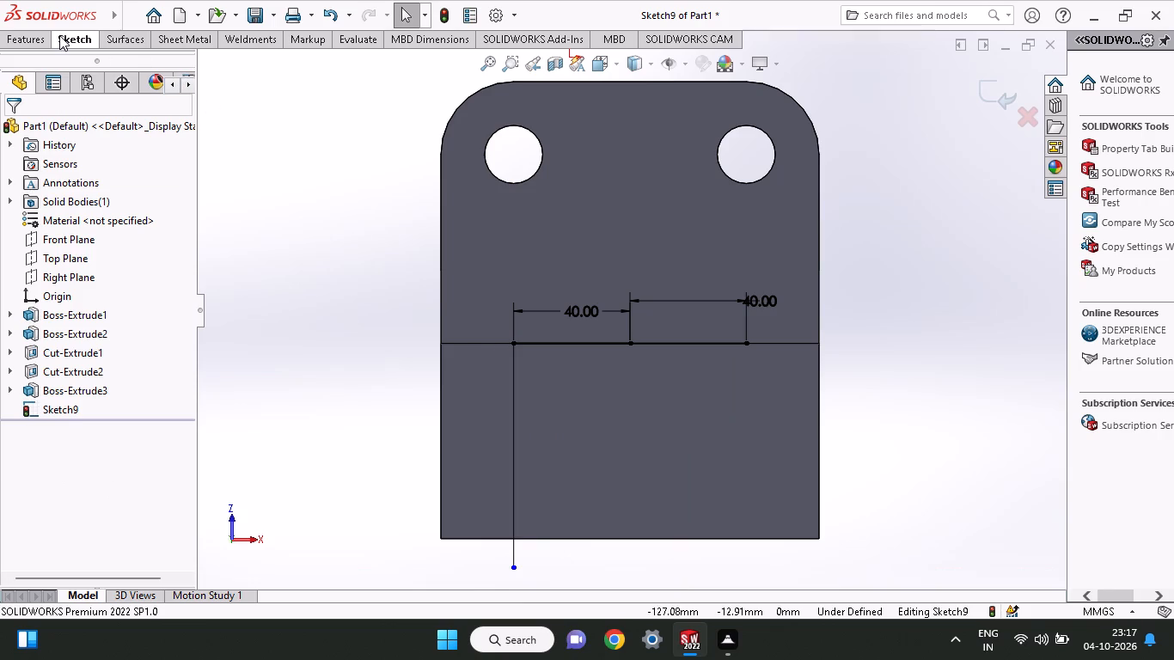
Sketch a second perpendicular line from the baseline's +X end, crossing the boss and extending past its far edge.
{"action": "left_click", "coordinate": [59, 35]}
{"action": "left_click", "coordinate": [119, 66]}
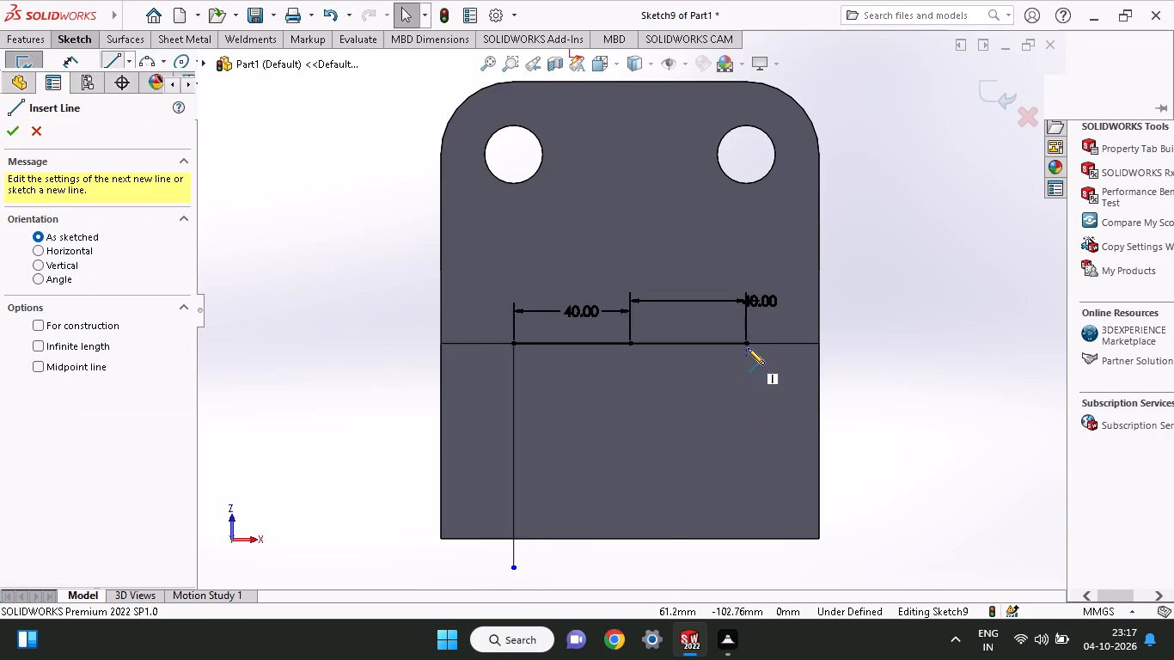
{"action": "left_click", "coordinate": [748, 345]}
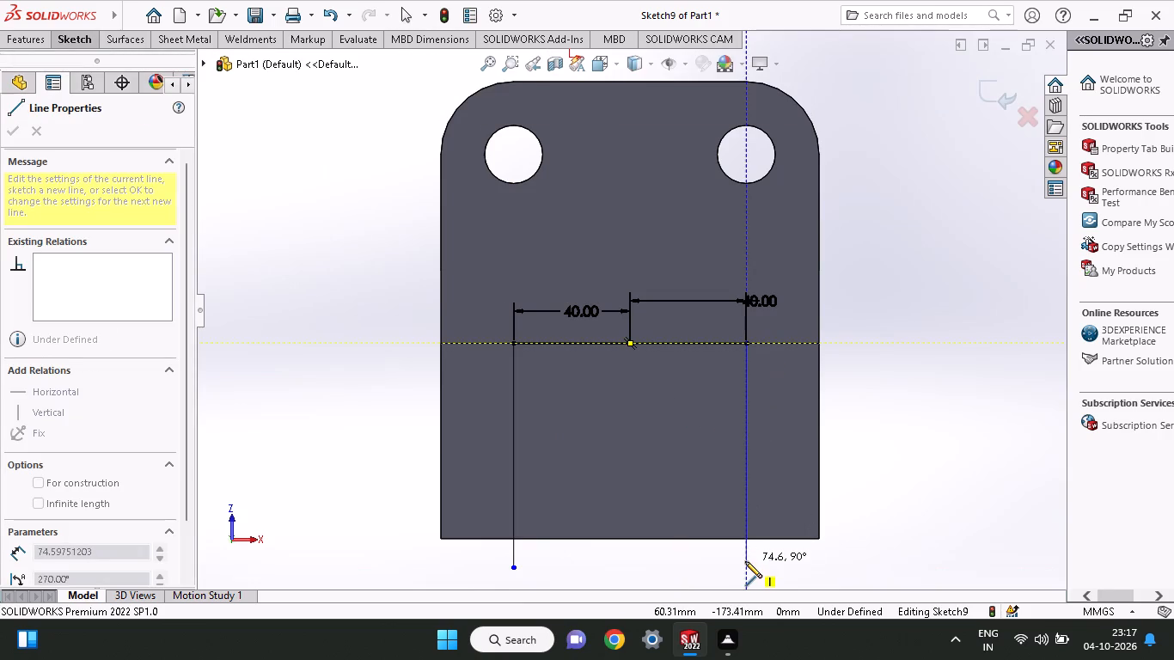
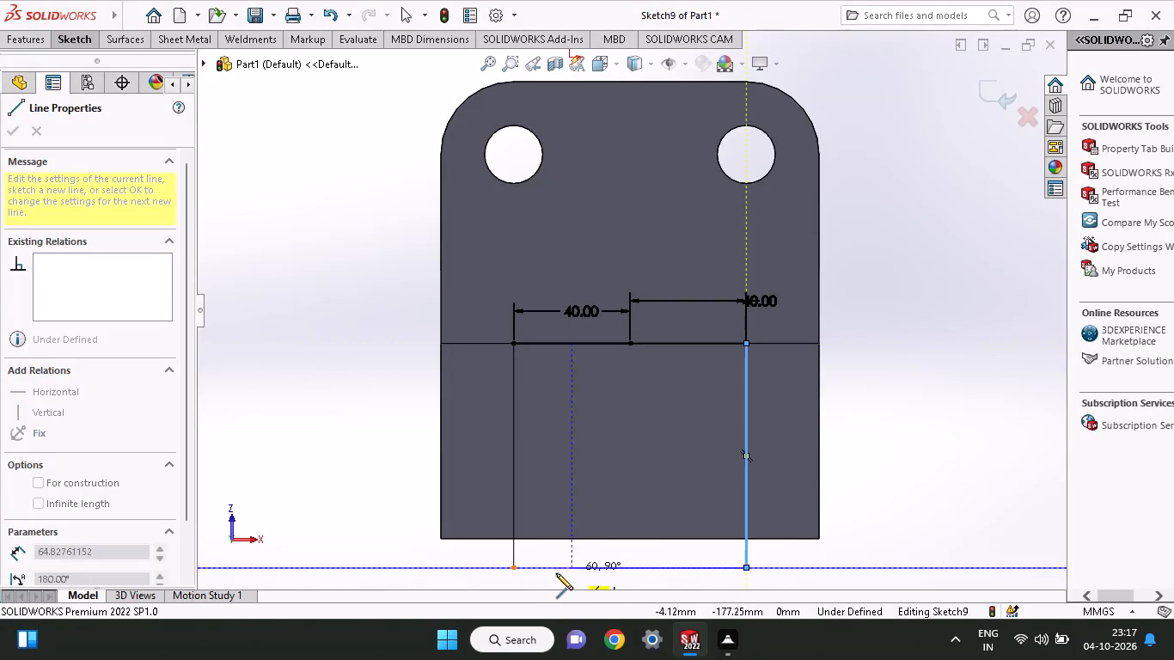
Close the profile beyond the boss's far edge with an 80 mm horizontal line joining both perpendicular lines' ends.
{"action": "left_click", "coordinate": [517, 568]}
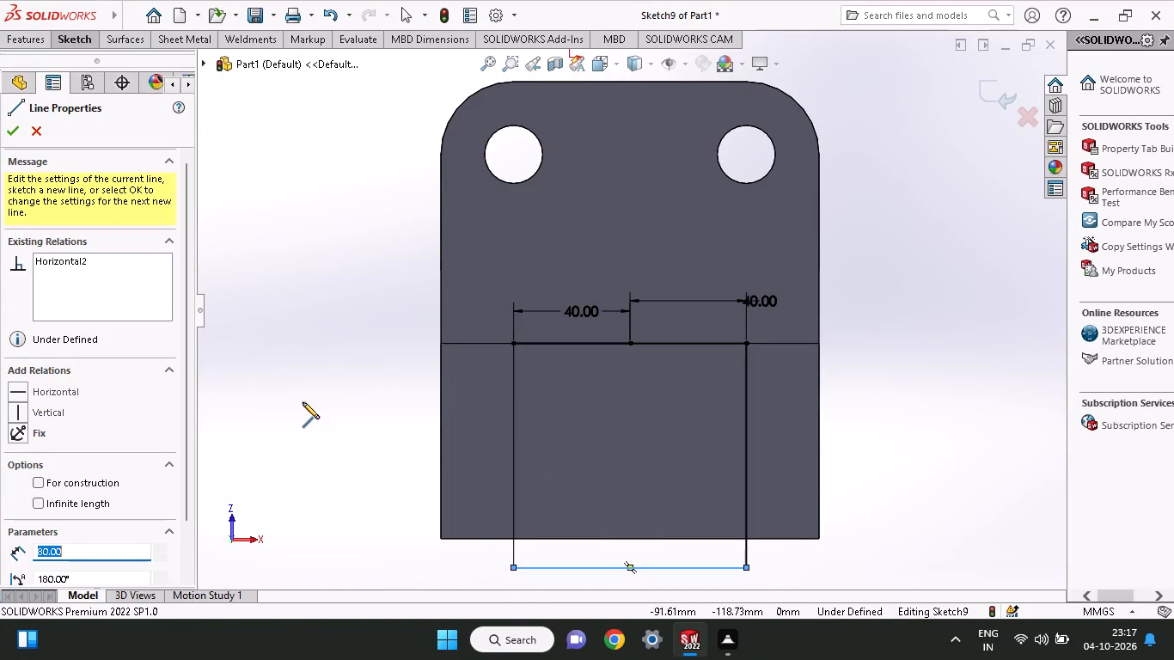
{"action": "right_click", "coordinate": [303, 402]}
{"action": "left_click", "coordinate": [322, 410]}
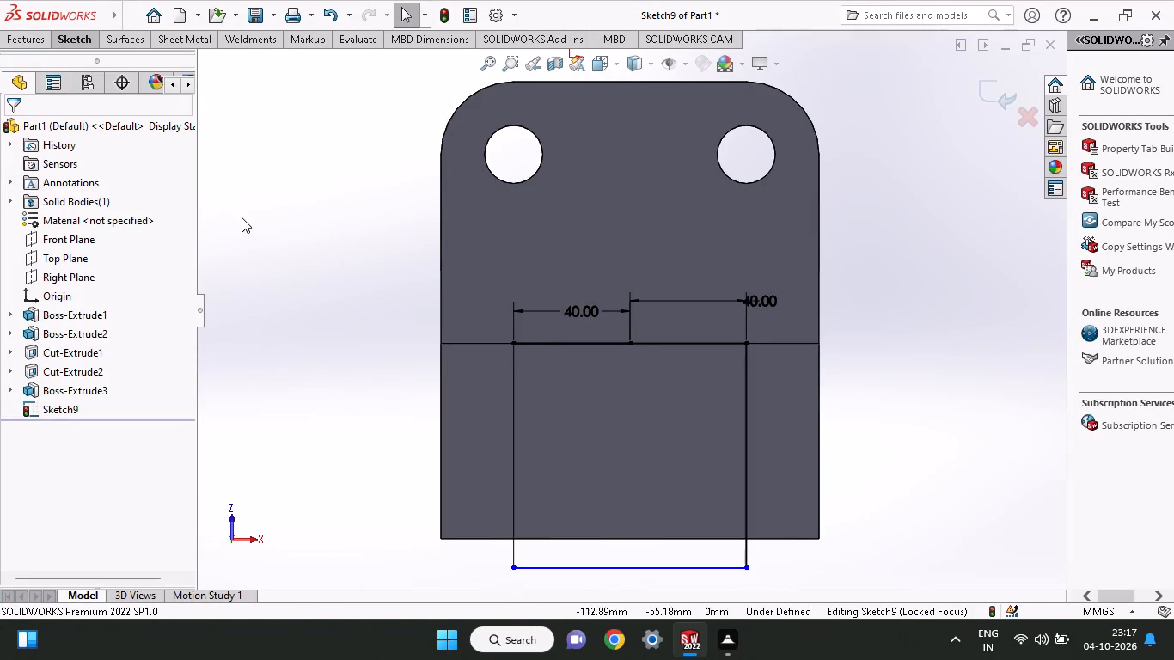
Sketch a corner rectangle about 45 by 77 mm from the baseline's +X end, extending outward past the boss's side.
{"action": "left_click", "coordinate": [58, 38]}
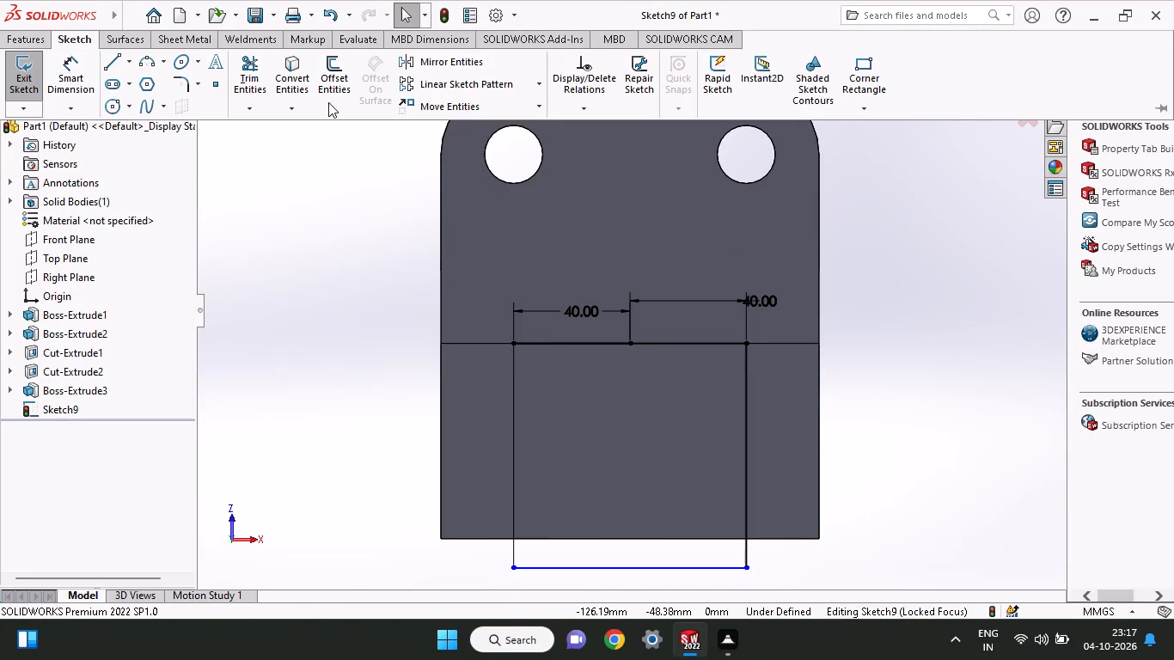
{"action": "left_click", "coordinate": [849, 78]}
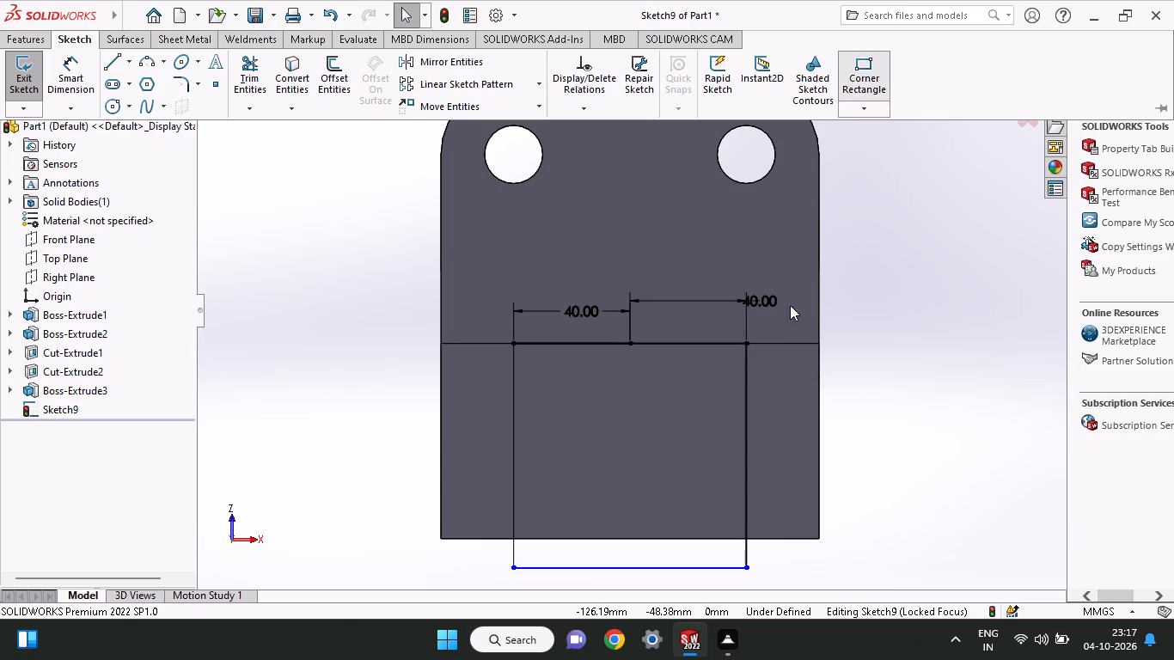
{"action": "left_click", "coordinate": [743, 345]}
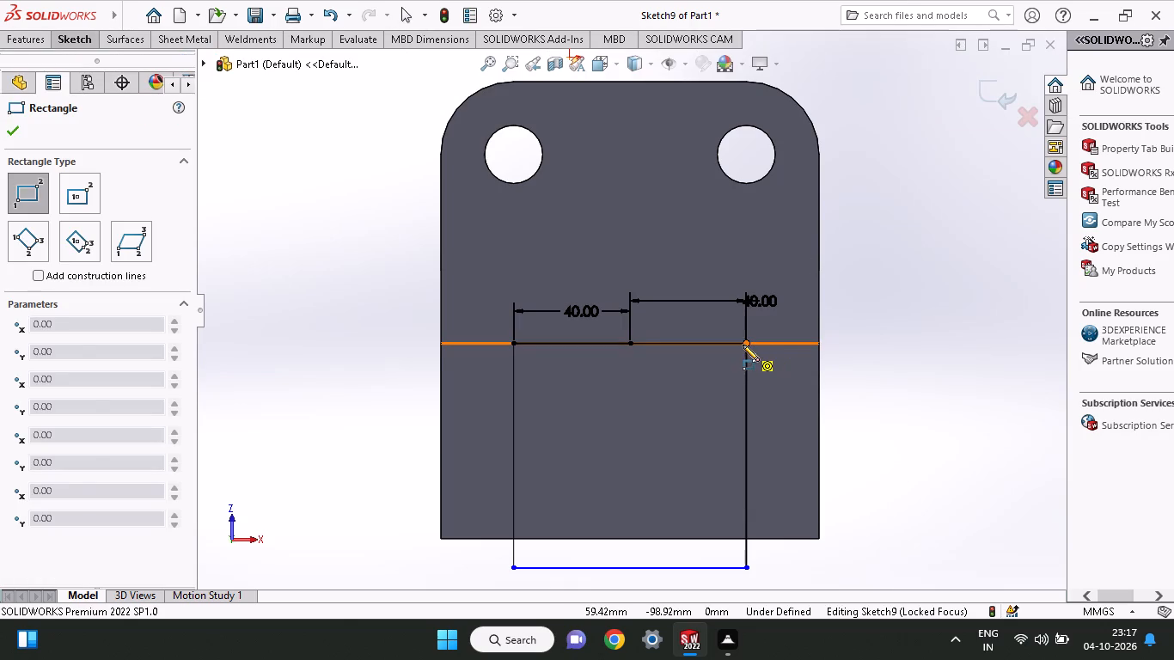
{"action": "left_click", "coordinate": [877, 570]}
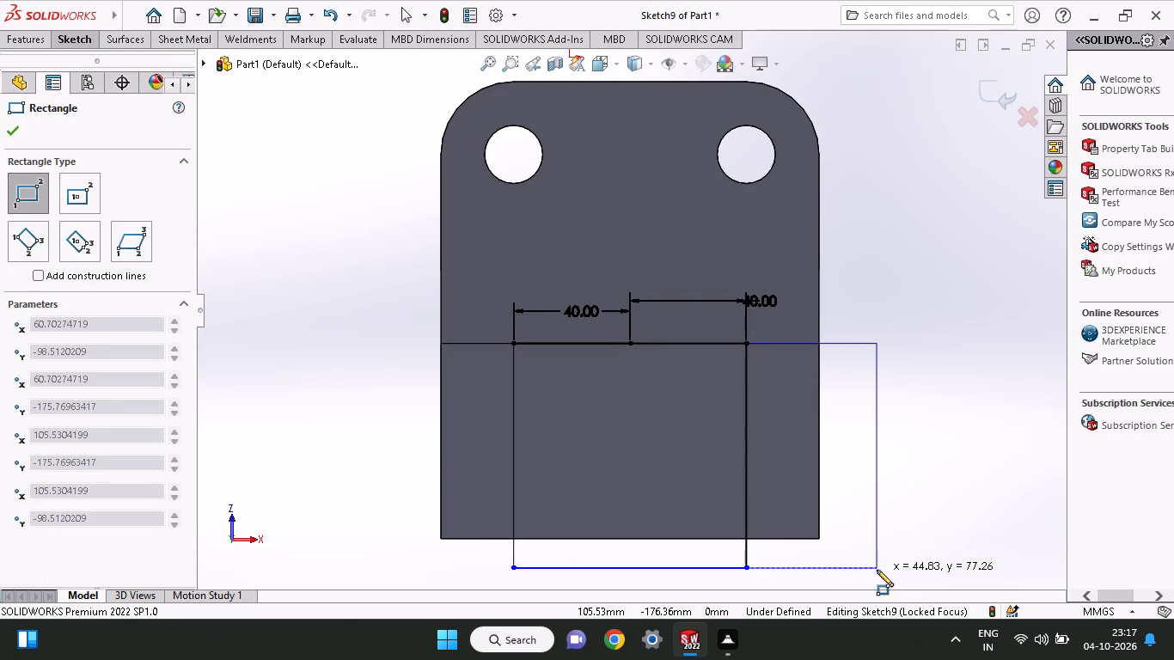
Sketch a corner rectangle about 31 by 77 mm from the baseline's -X end, extending outward past the boss's other side.
{"action": "left_click", "coordinate": [57, 40]}
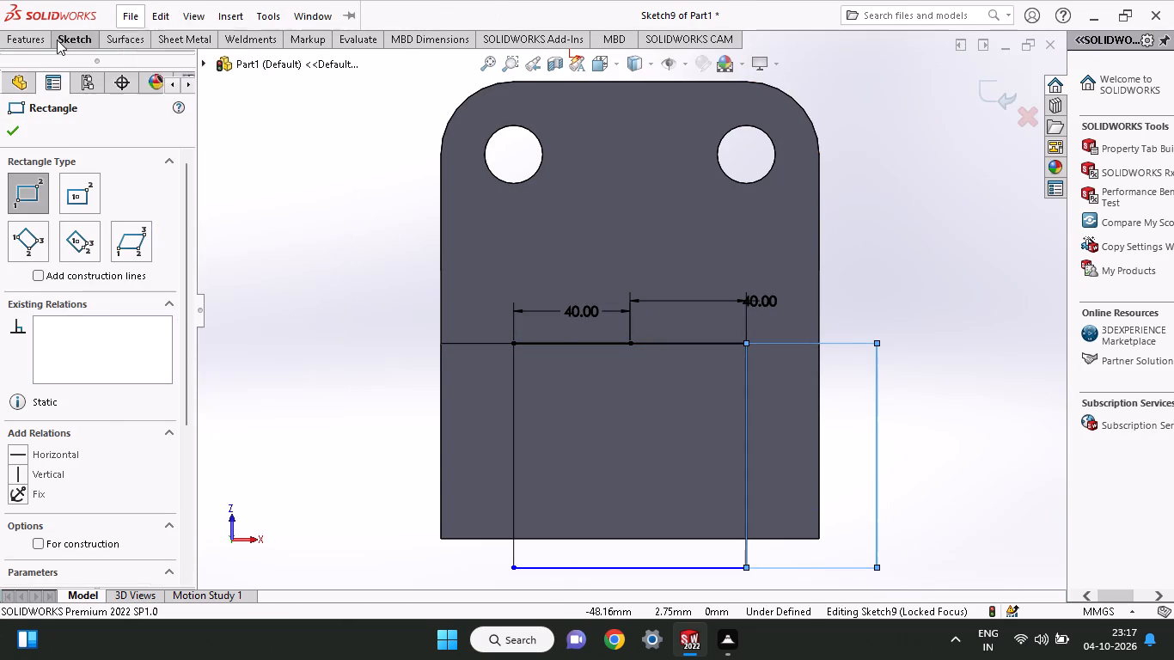
{"action": "left_click", "coordinate": [870, 70]}
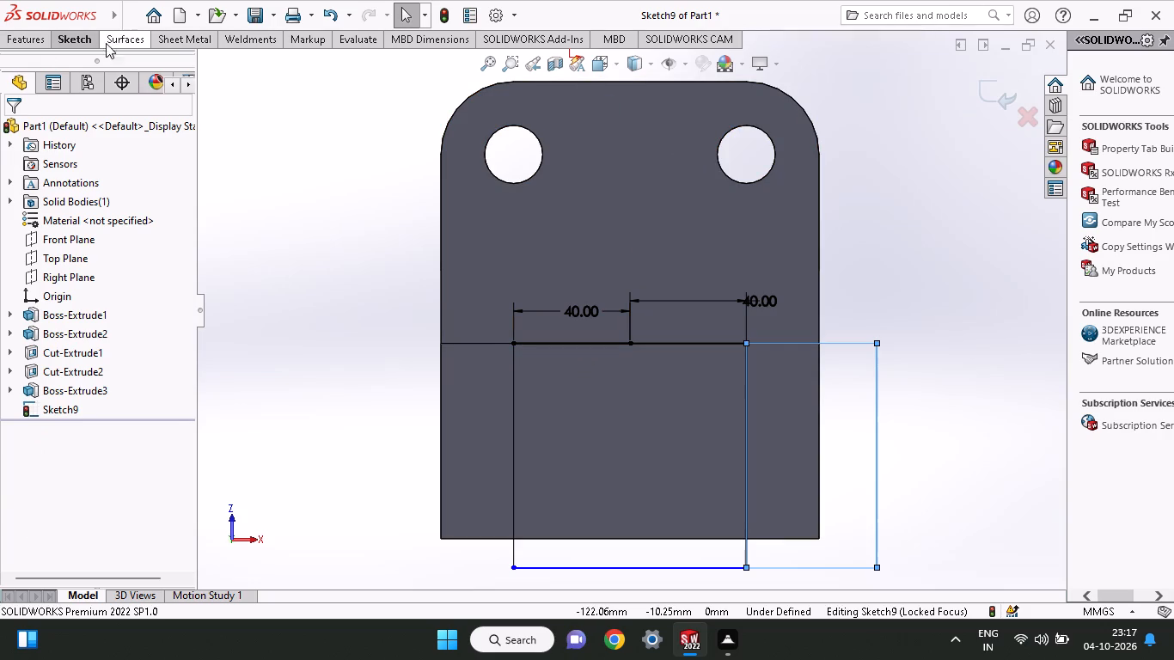
{"action": "left_click", "coordinate": [69, 34]}
{"action": "left_click", "coordinate": [853, 79]}
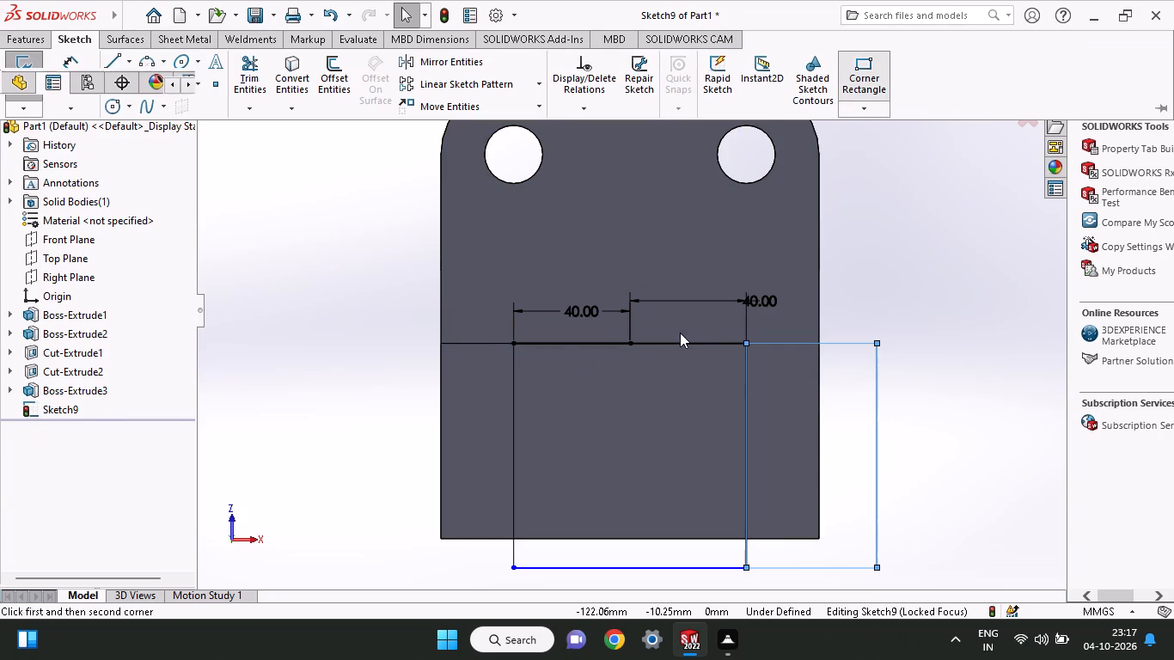
{"action": "left_click", "coordinate": [511, 342]}
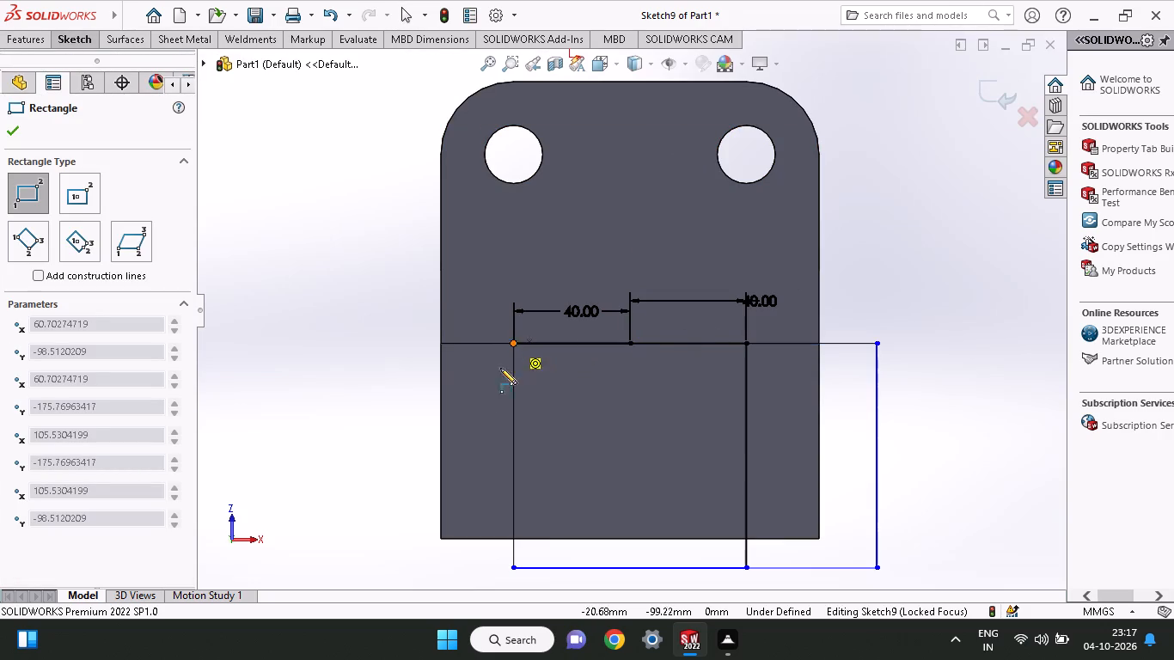
{"action": "left_click", "coordinate": [424, 567]}
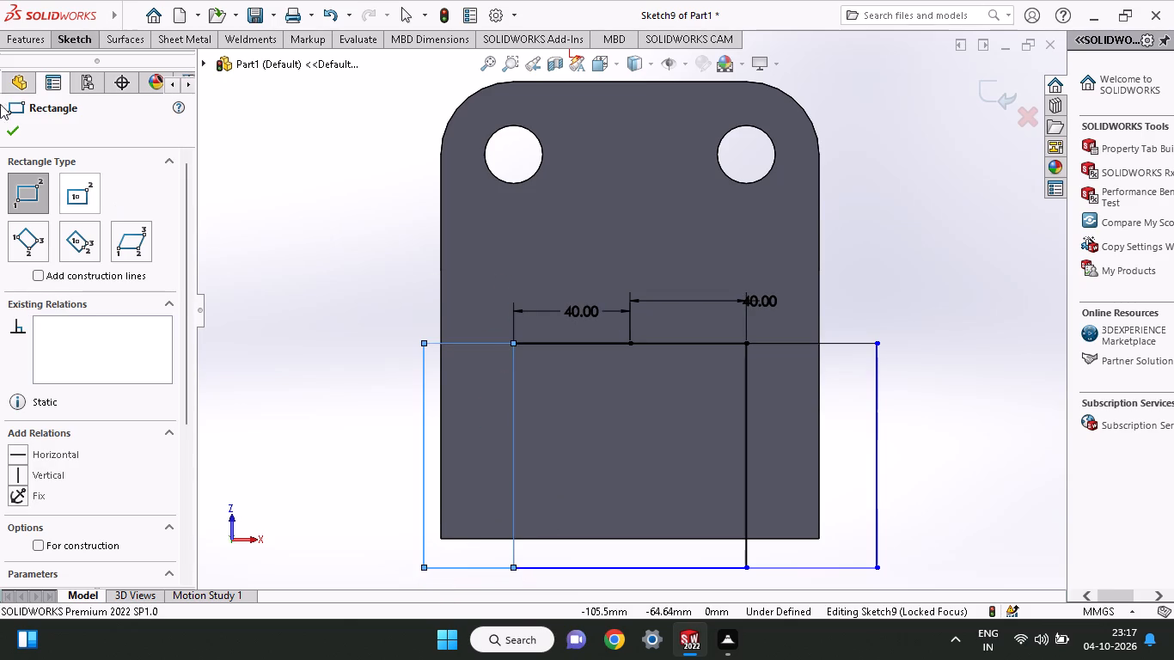
Extrude-cut the two outer rectangular regions through the boss's sides with a blind depth of 176 mm.
{"action": "left_click", "coordinate": [24, 33]}
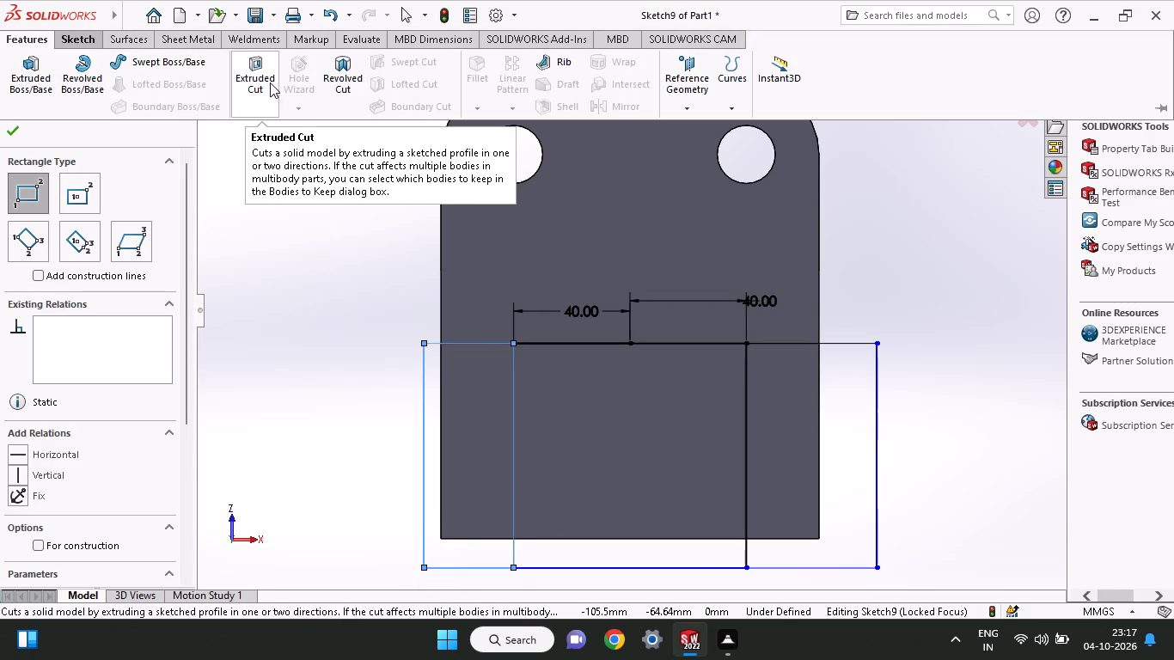
{"action": "left_click", "coordinate": [263, 82]}
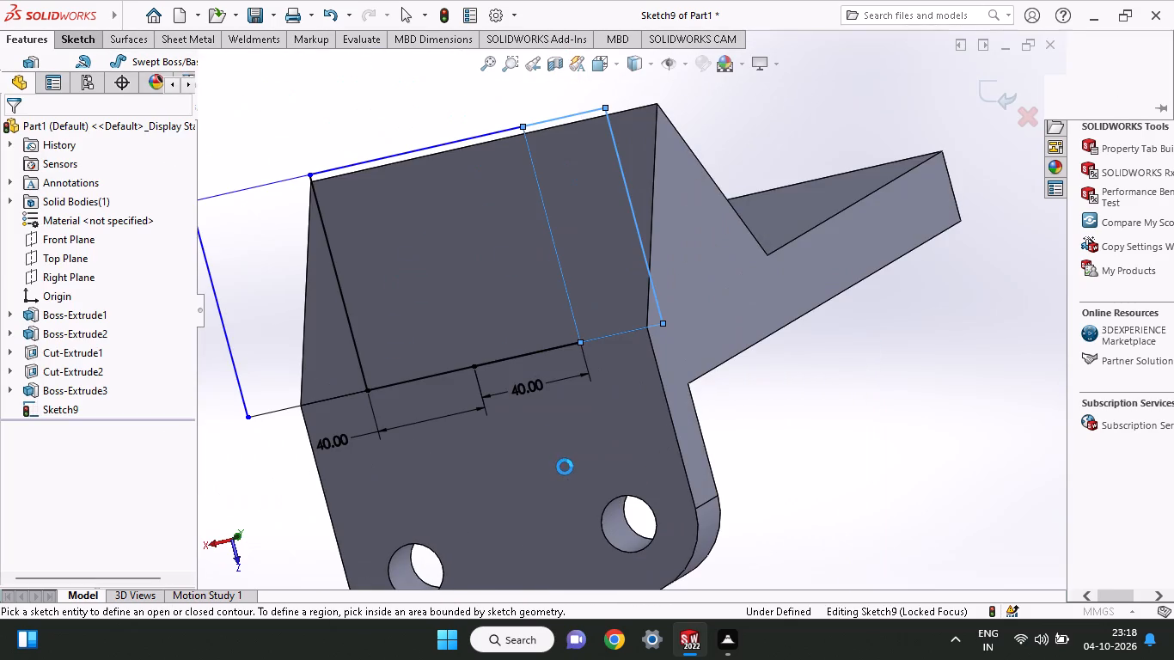
{"action": "left_click", "coordinate": [603, 262]}
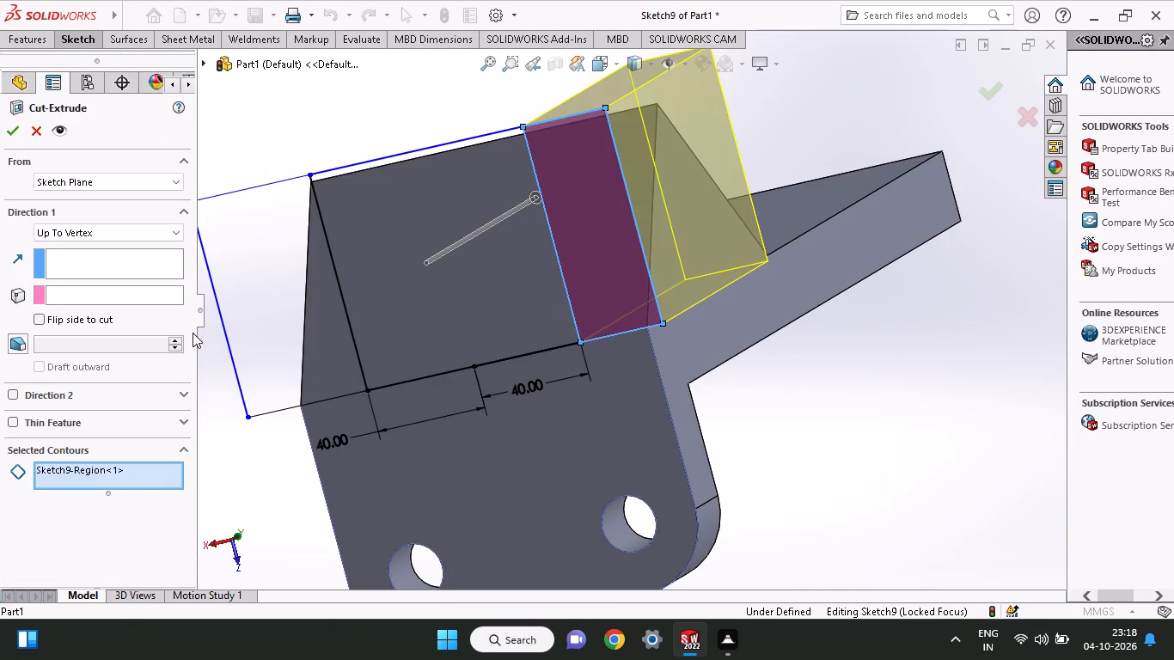
{"action": "left_click", "coordinate": [282, 315]}
{"action": "middle_click_drag", "start_coordinate": [451, 343], "coordinate": [547, 474]}
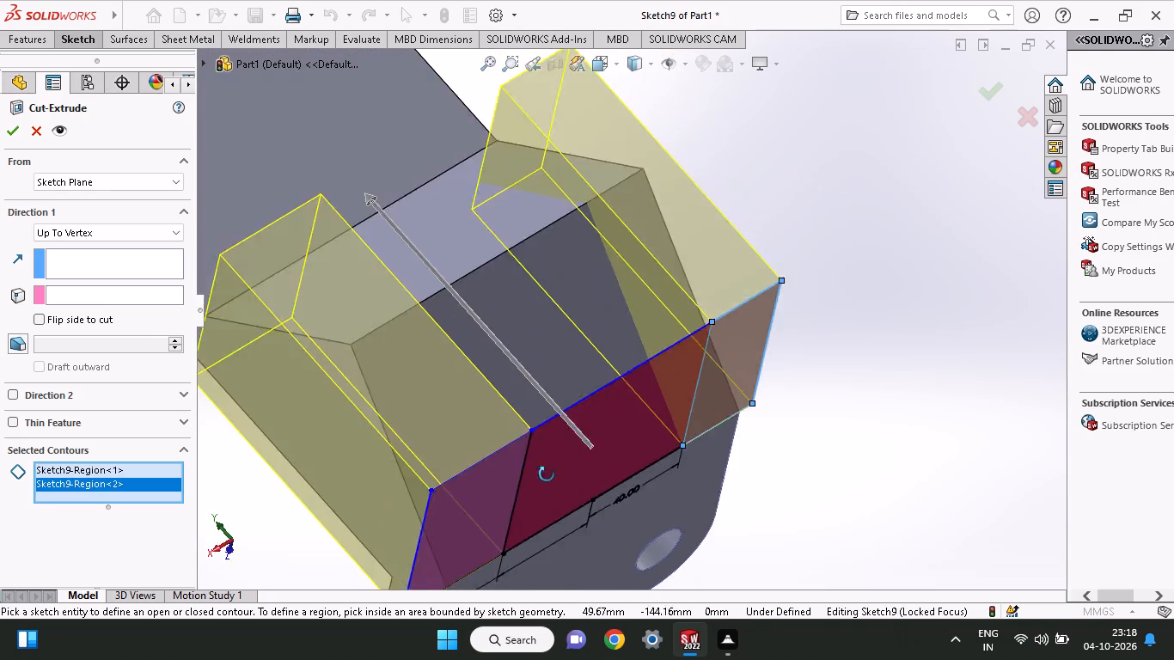
{"action": "middle_click_drag", "start_coordinate": [547, 474], "coordinate": [449, 659]}
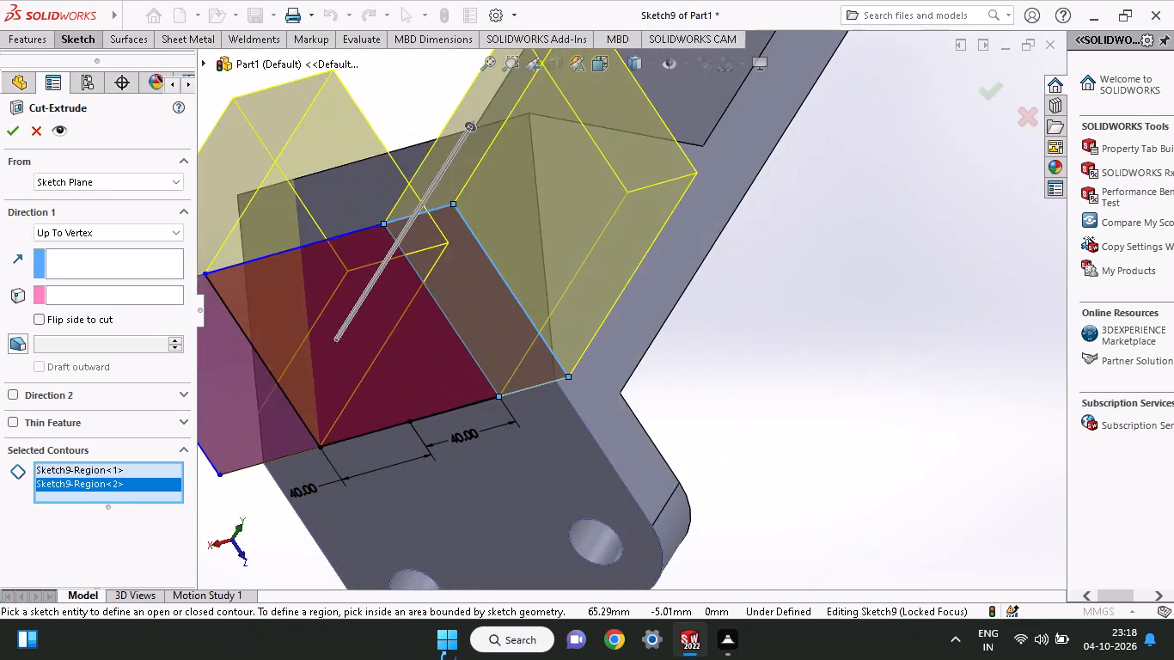
{"action": "middle_click_drag", "start_coordinate": [449, 659], "coordinate": [450, 652]}
{"action": "middle_click_drag", "start_coordinate": [712, 217], "coordinate": [778, 370]}
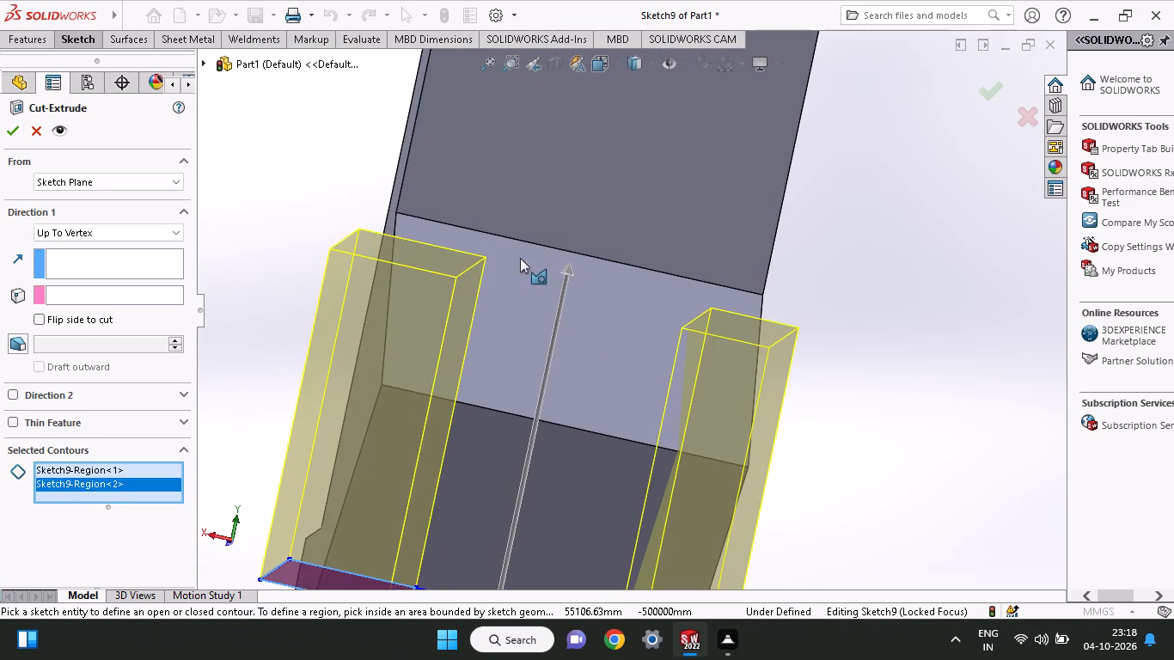
{"action": "left_click_drag", "start_coordinate": [562, 270], "coordinate": [588, 119]}
{"action": "middle_click_drag", "start_coordinate": [915, 406], "coordinate": [947, 203]}
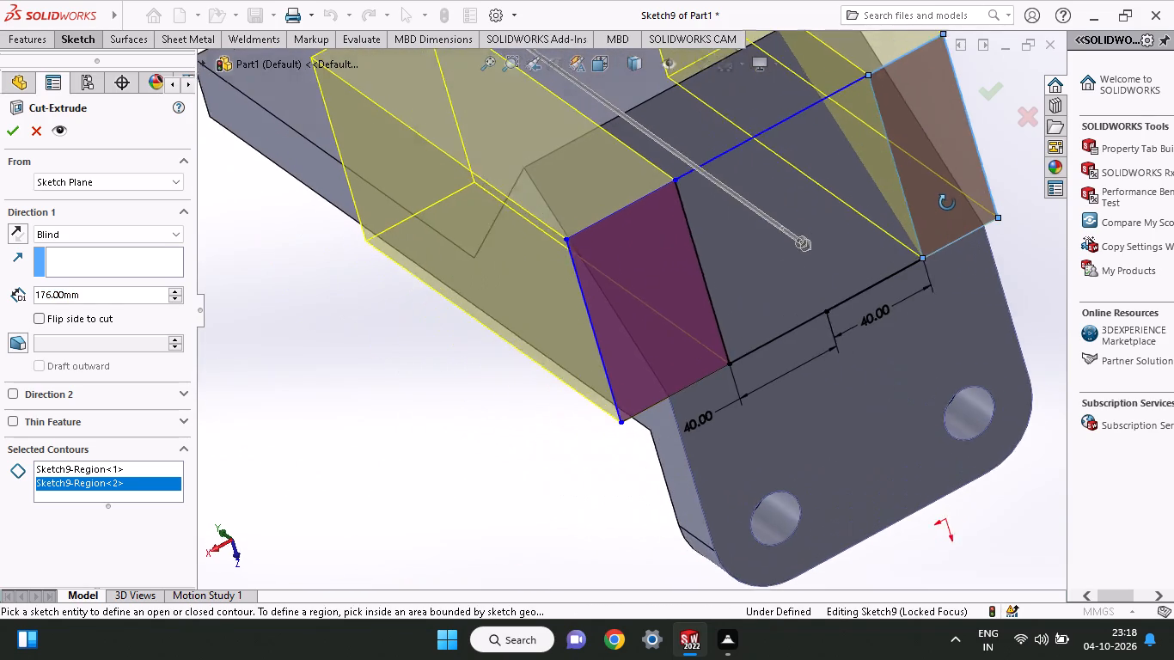
{"action": "middle_click_drag", "start_coordinate": [947, 203], "coordinate": [948, 204]}
{"action": "left_click", "coordinate": [16, 126]}
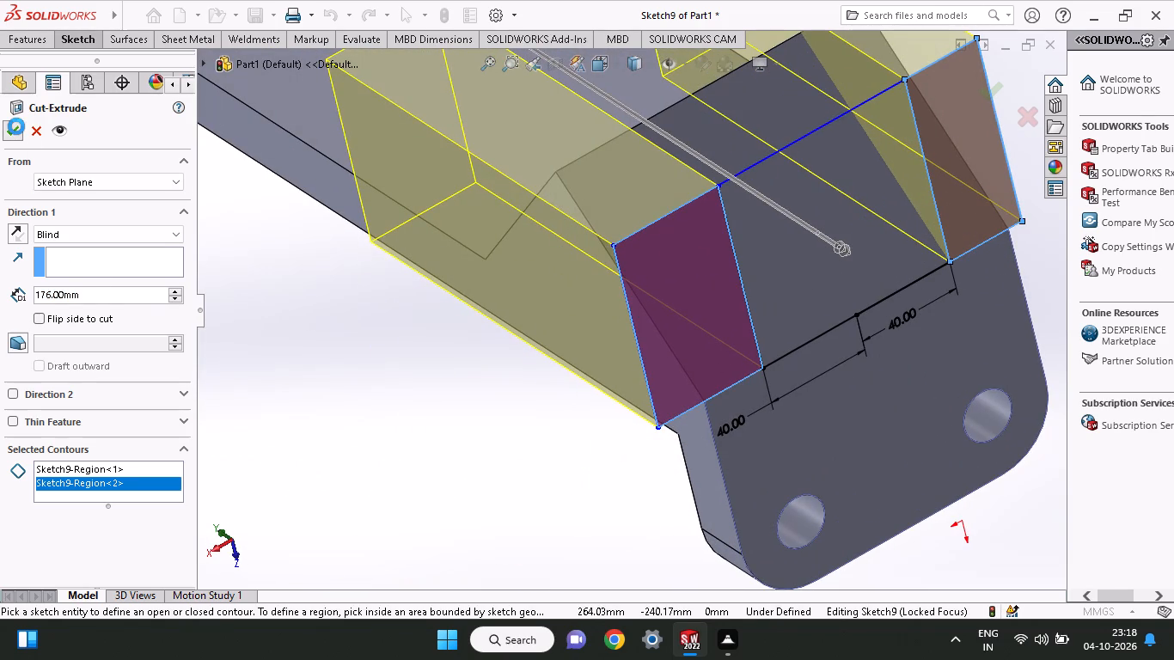
Start a new sketch on the narrowed boss's triangular -X side face.
{"action": "middle_click_drag", "start_coordinate": [465, 345], "coordinate": [405, 348]}
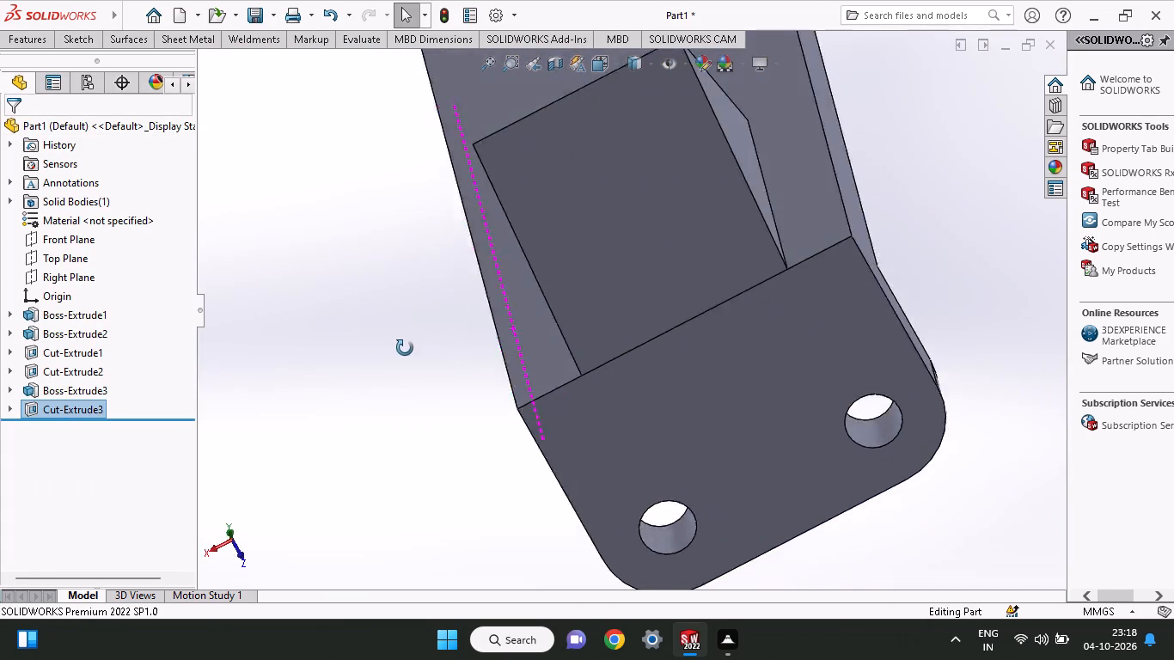
{"action": "middle_click_drag", "start_coordinate": [405, 348], "coordinate": [282, 446]}
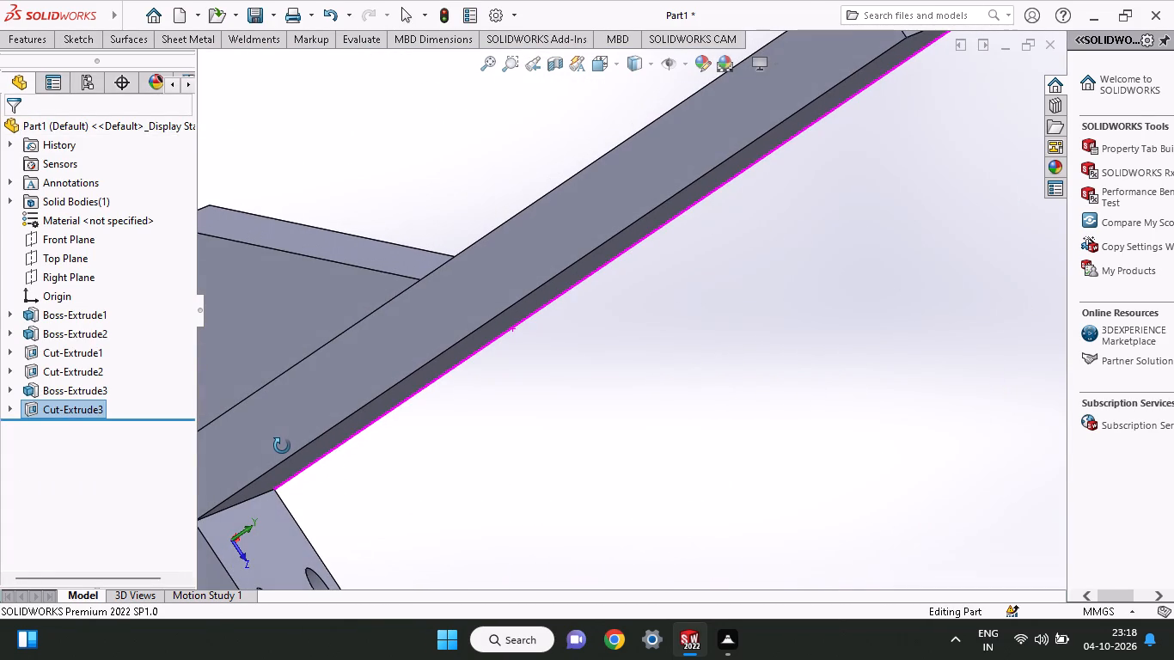
{"action": "middle_click_drag", "start_coordinate": [282, 446], "coordinate": [398, 382]}
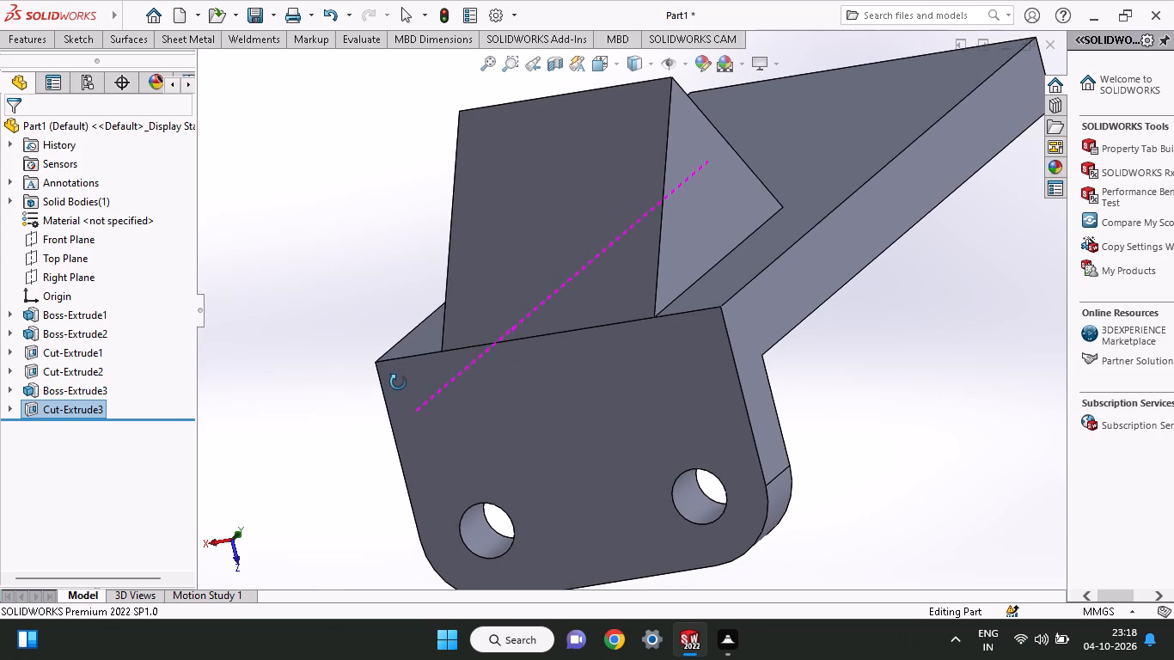
{"action": "middle_click_drag", "start_coordinate": [398, 382], "coordinate": [297, 386]}
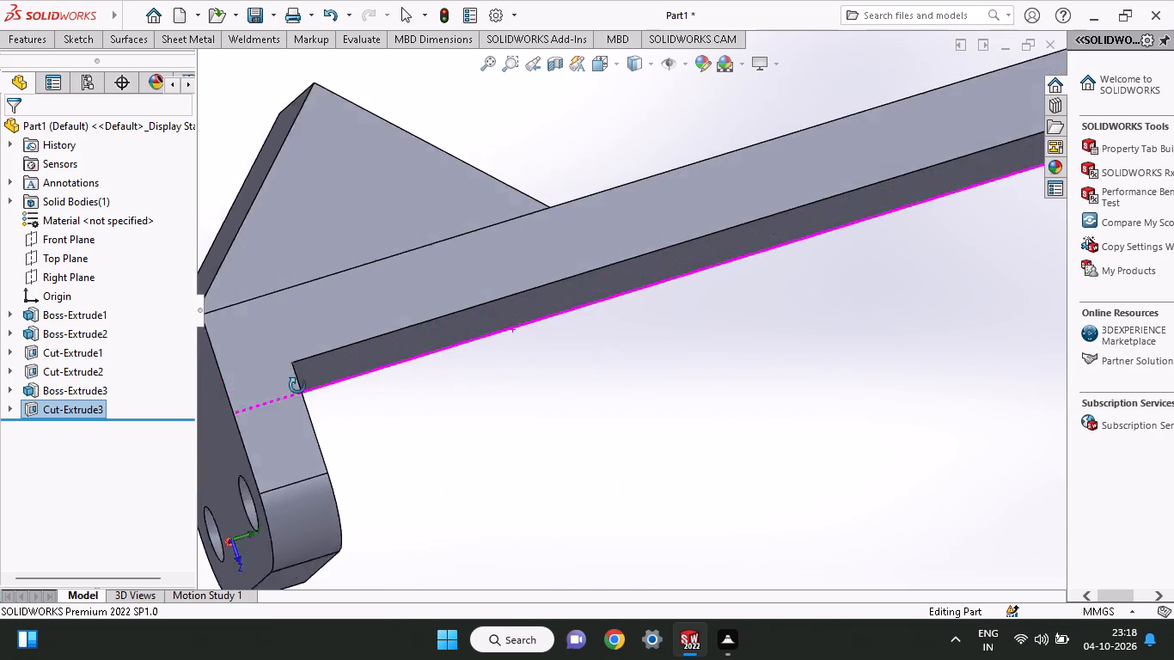
{"action": "middle_click_drag", "start_coordinate": [297, 386], "coordinate": [244, 400]}
{"action": "middle_click_drag", "start_coordinate": [241, 378], "coordinate": [328, 408]}
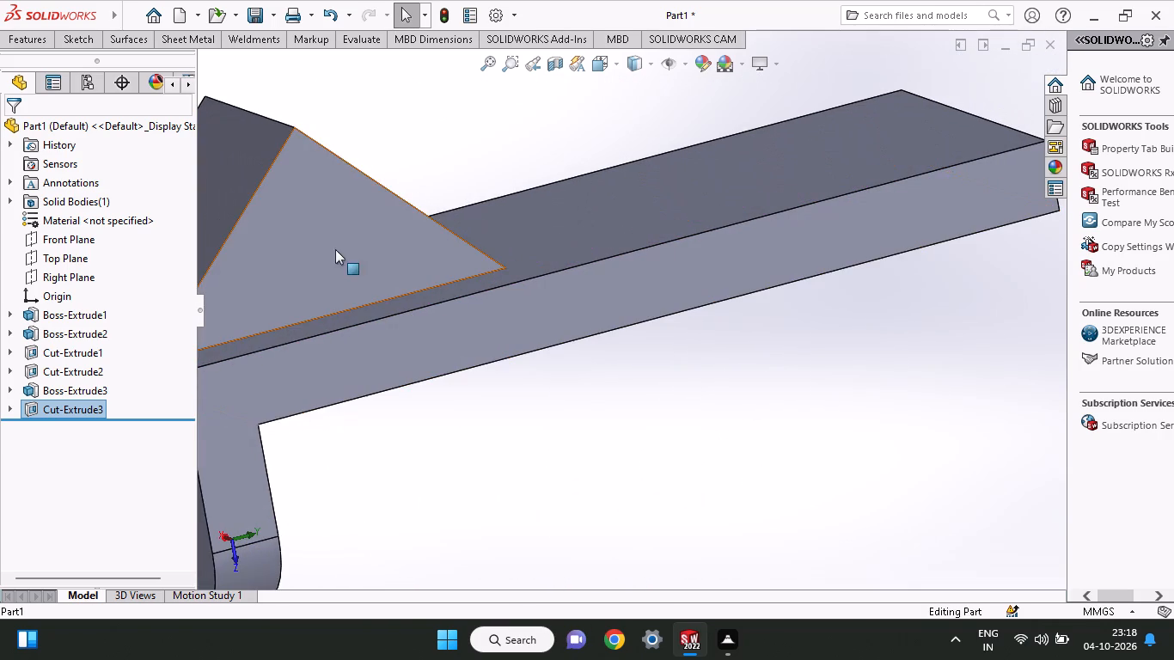
{"action": "left_click", "coordinate": [313, 240]}
{"action": "left_click", "coordinate": [382, 193]}
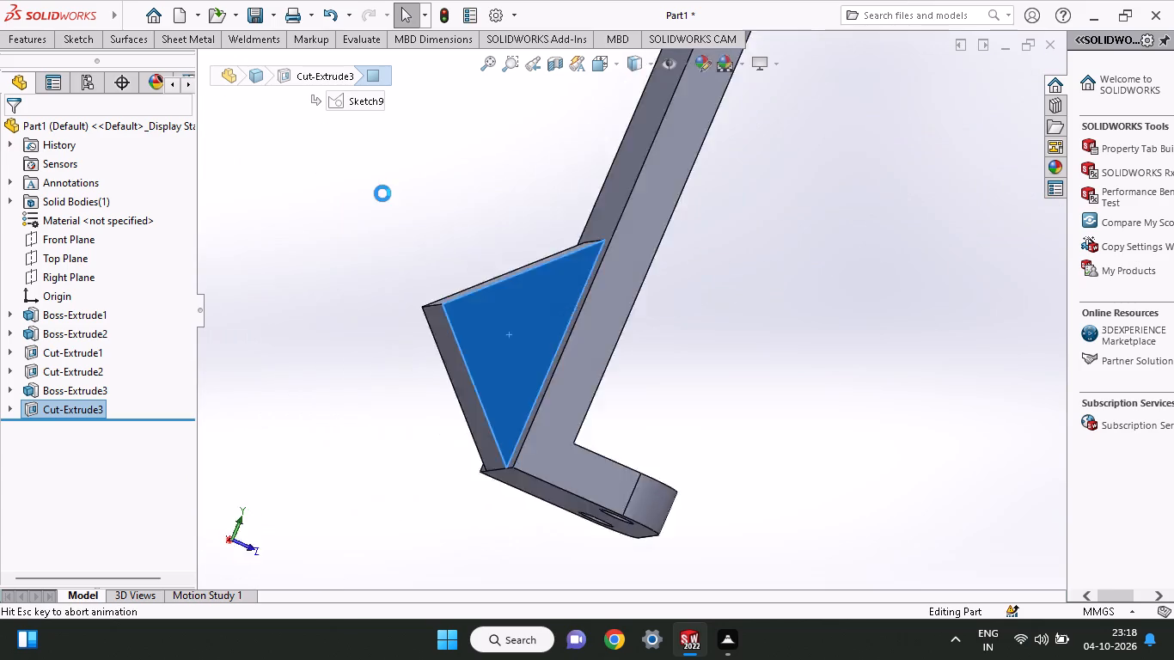
Sketch a line along the triangular face's lower sloped edge, from the corner at the plate to the outer apex.
{"action": "left_click", "coordinate": [4, 45]}
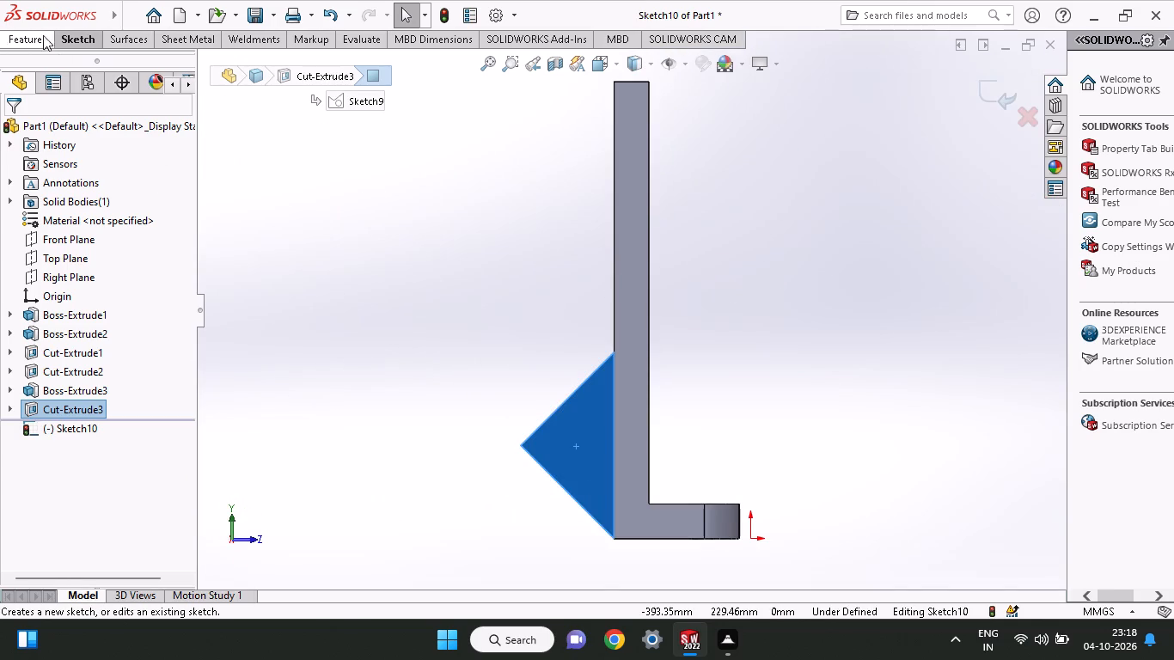
{"action": "left_click", "coordinate": [80, 35]}
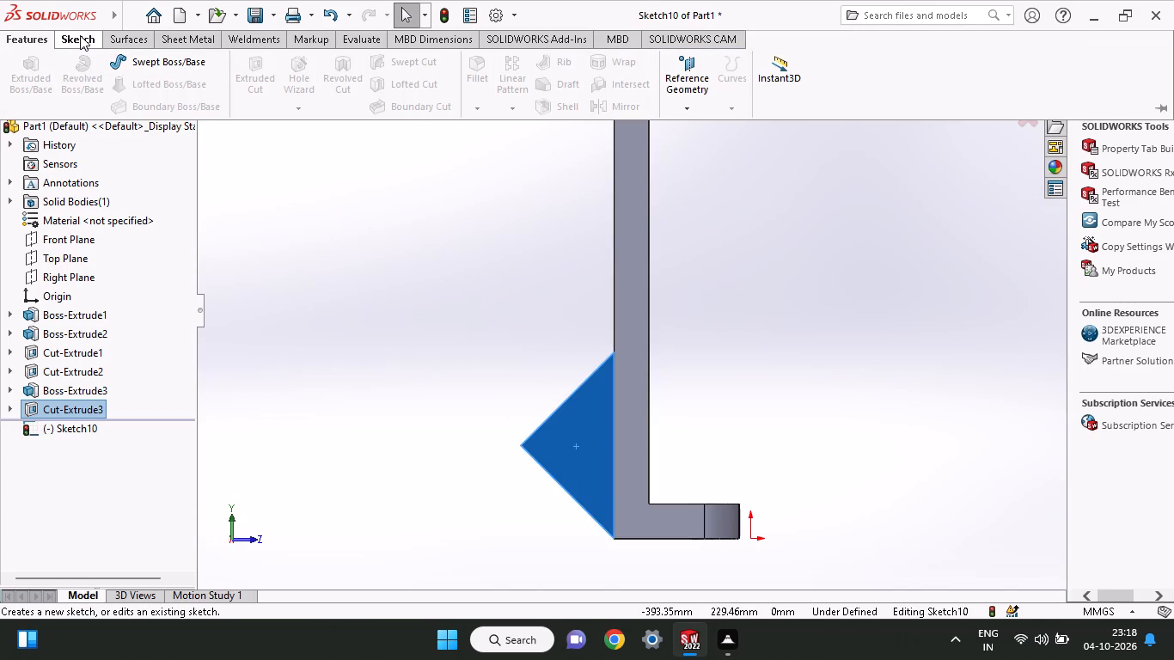
{"action": "left_click", "coordinate": [113, 68]}
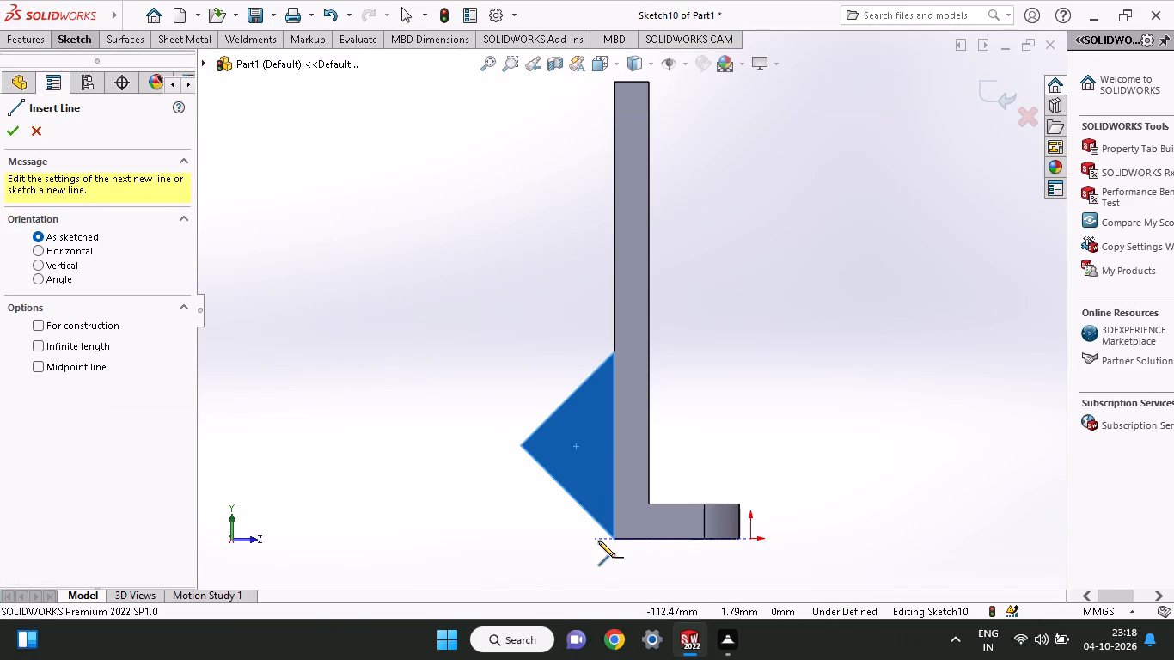
{"action": "left_click", "coordinate": [614, 541]}
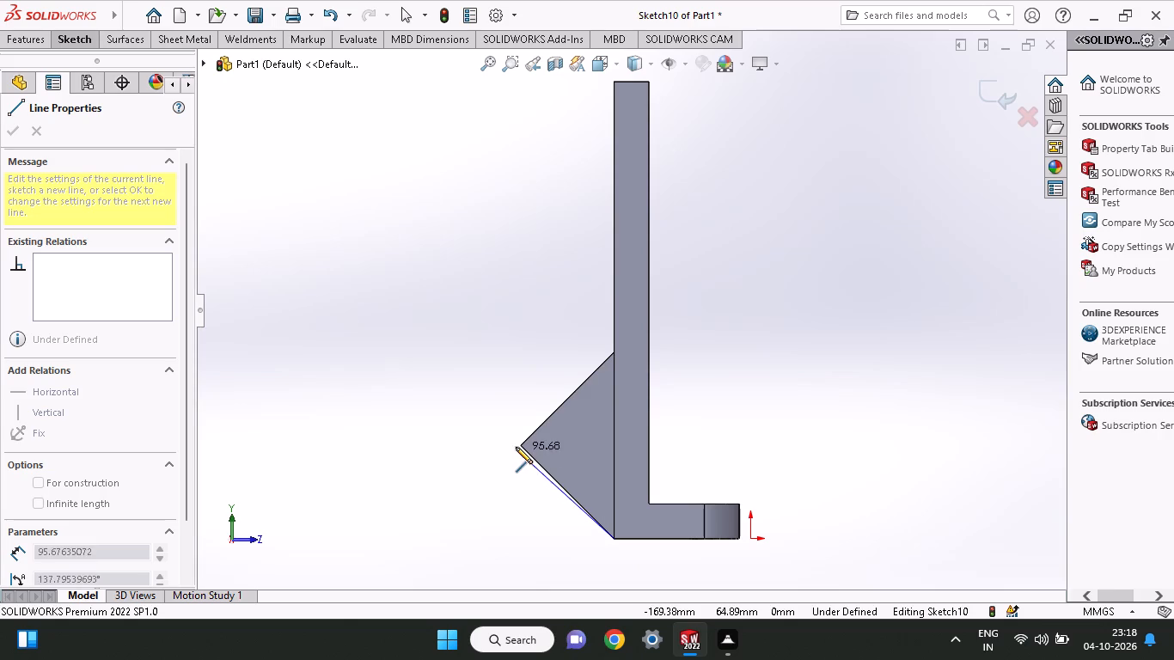
{"action": "left_click", "coordinate": [519, 447]}
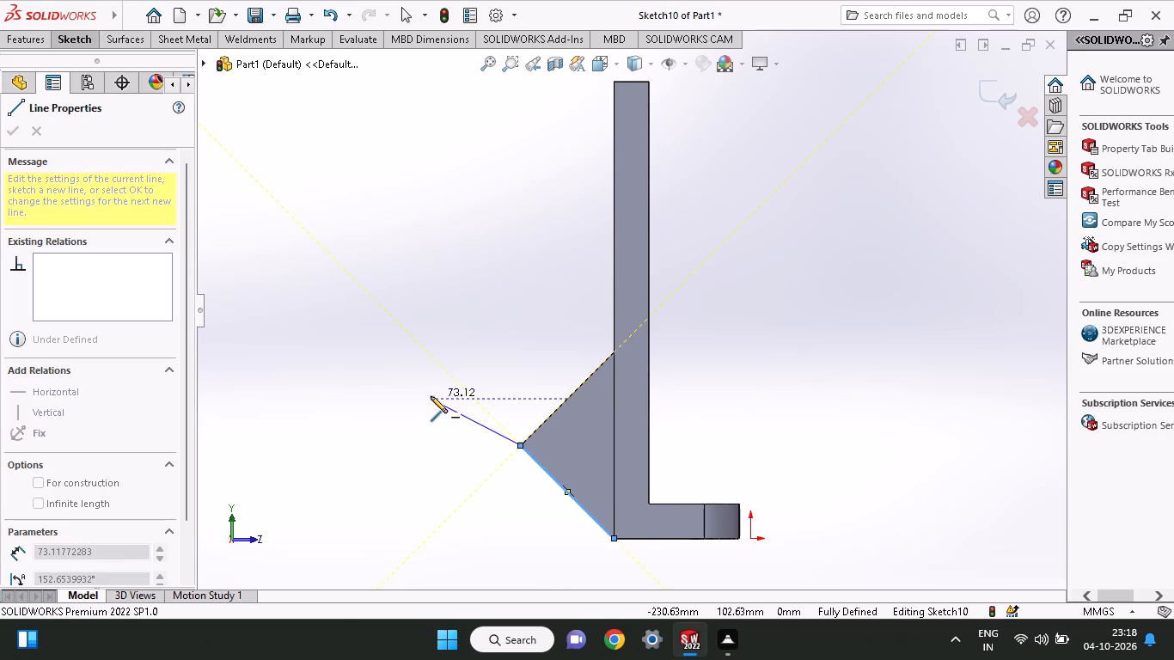
{"action": "right_click", "coordinate": [431, 396]}
{"action": "left_click", "coordinate": [444, 407]}
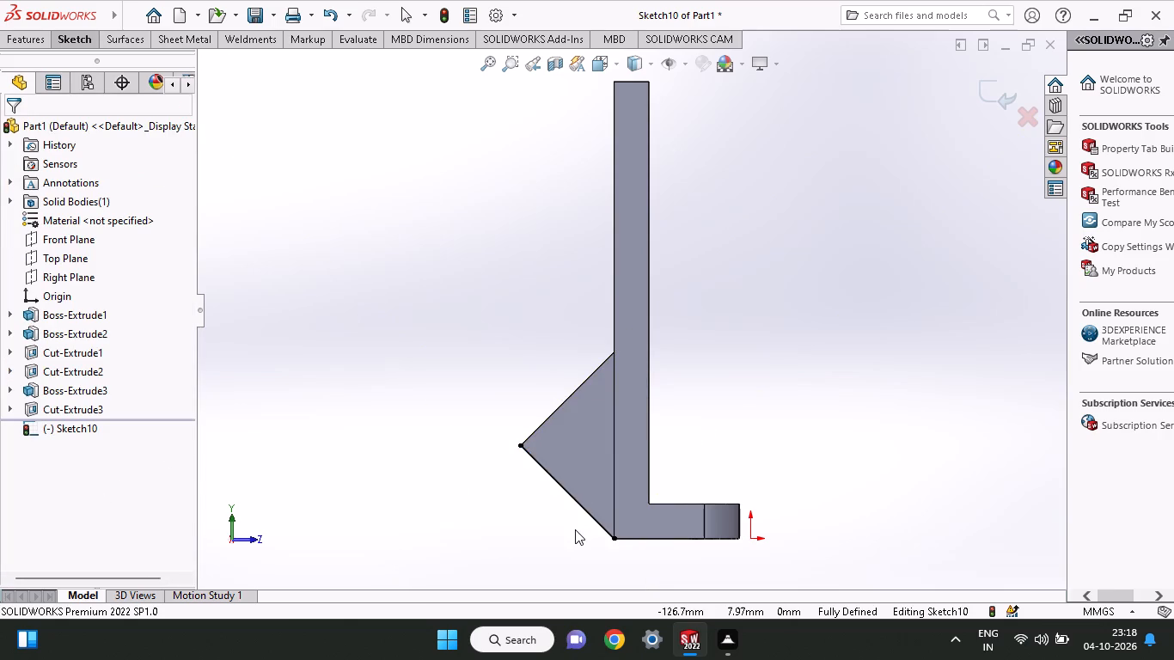
Sketch a line about 21 mm long from the plate corner up along the triangular face's lower sloped edge.
{"action": "scroll", "coordinate": [575, 529], "scroll_direction": "up", "scroll_amount": 3, "text": "ctrl"}
{"action": "scroll", "coordinate": [593, 521], "scroll_direction": "down", "scroll_amount": 6, "text": "ctrl"}
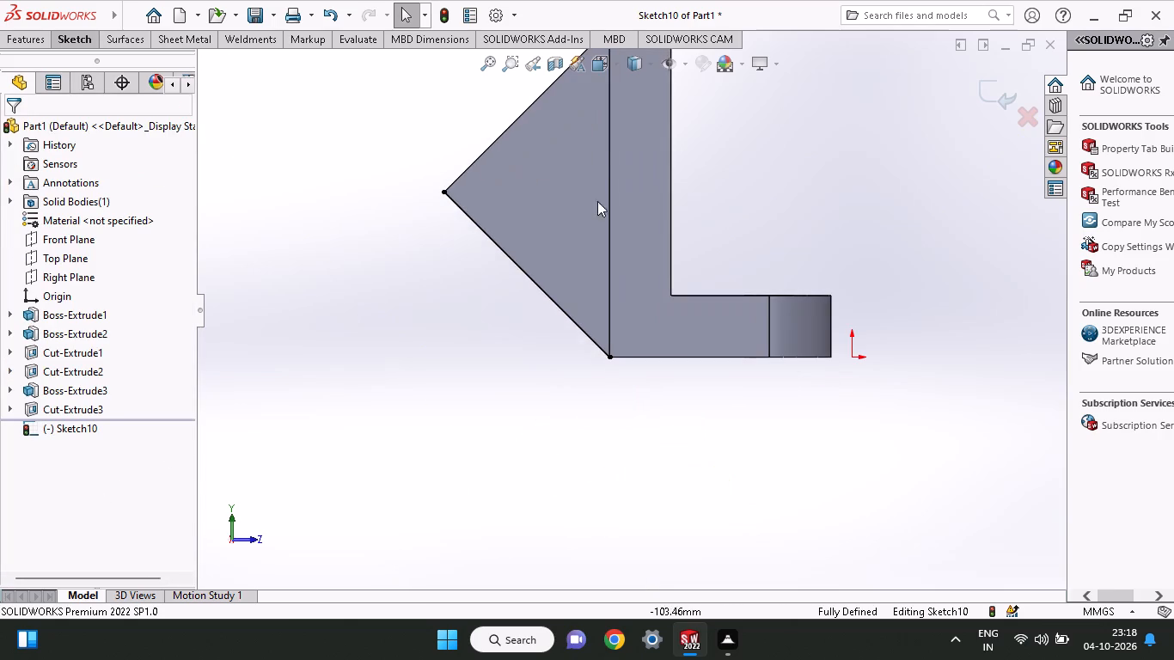
{"action": "scroll", "coordinate": [599, 142], "scroll_direction": "down", "scroll_amount": 2, "text": "ctrl"}
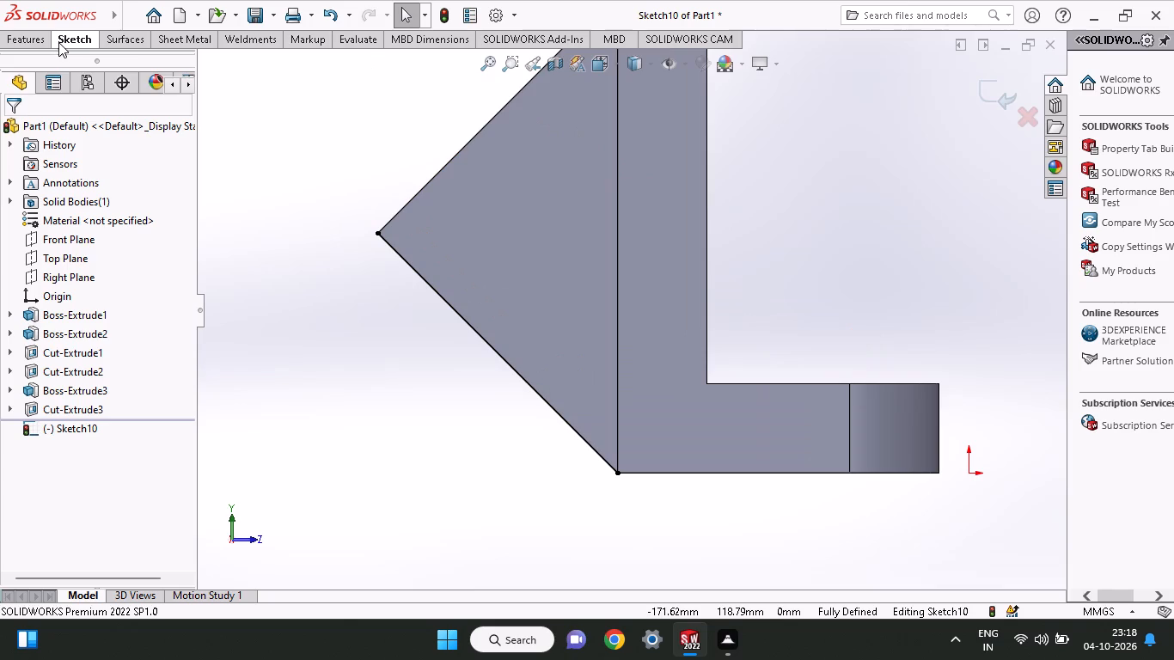
{"action": "left_click", "coordinate": [59, 39]}
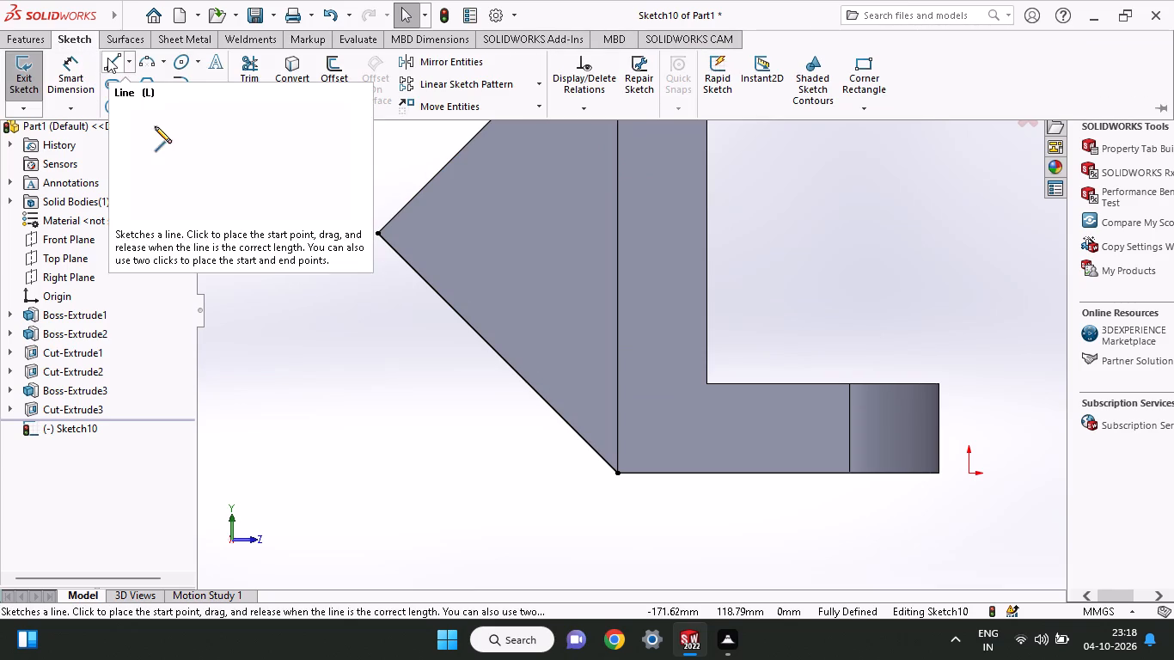
{"action": "left_click", "coordinate": [107, 58]}
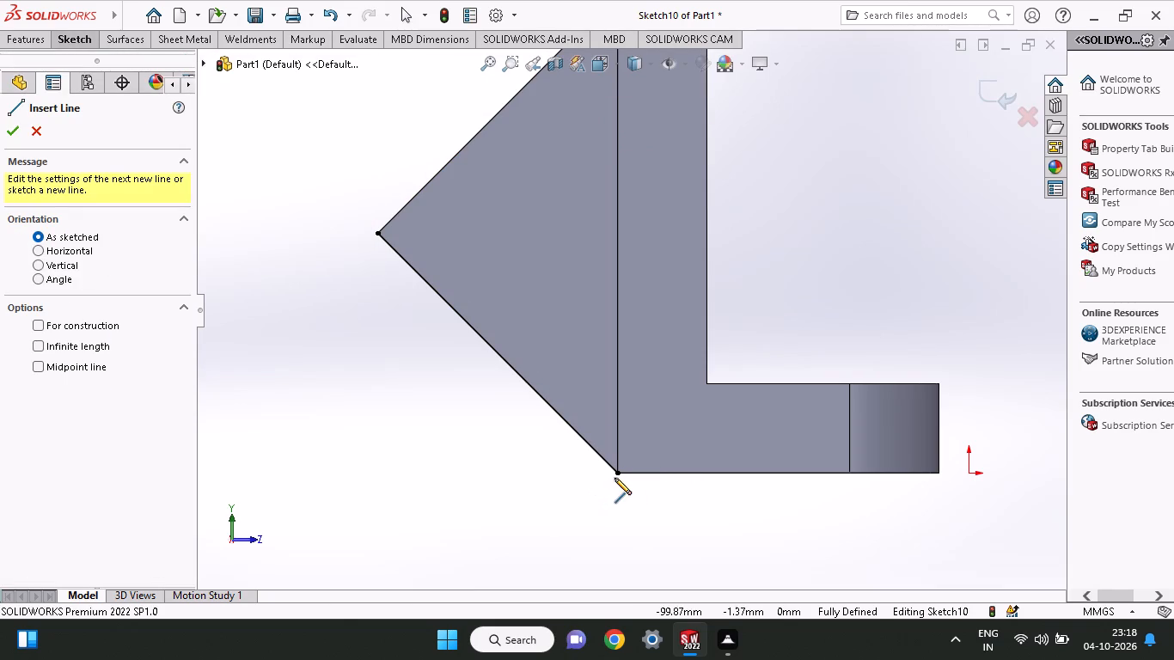
{"action": "left_click", "coordinate": [615, 478]}
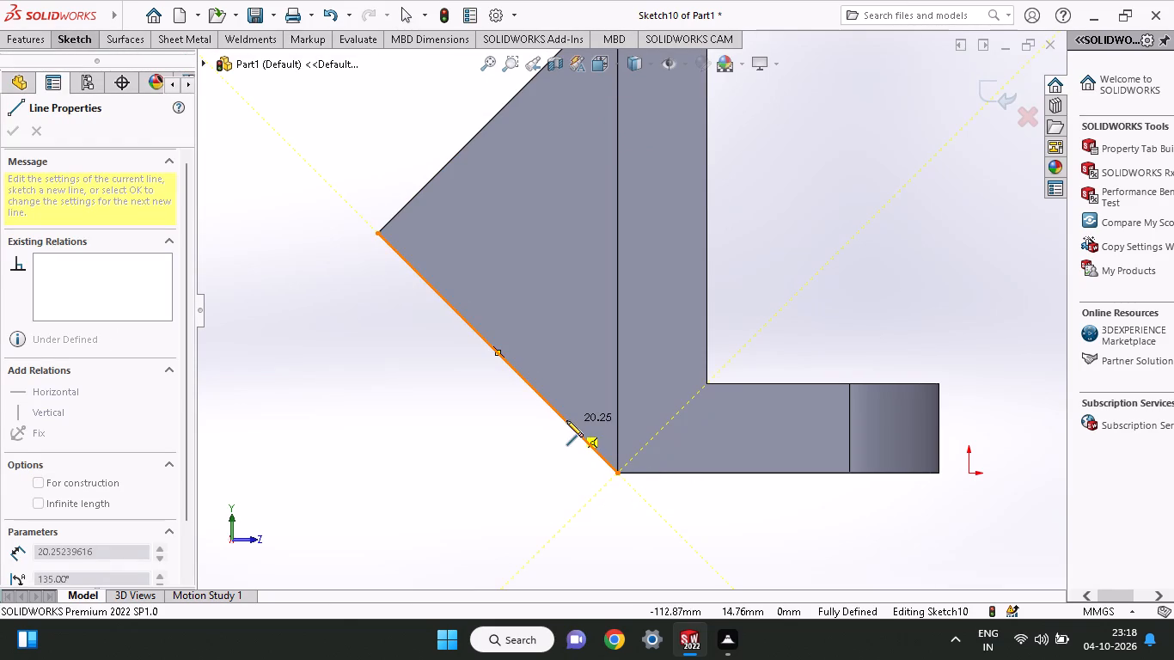
{"action": "left_click", "coordinate": [566, 420]}
{"action": "right_click", "coordinate": [489, 431]}
{"action": "left_click", "coordinate": [504, 452]}
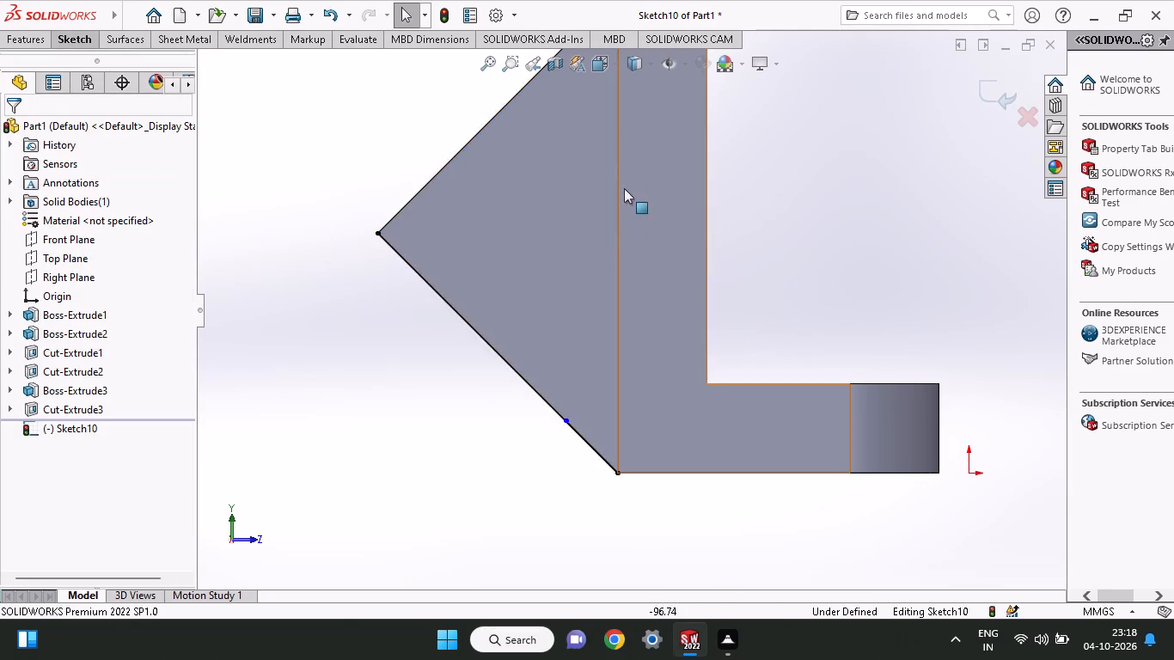
Dimension the short line from the plate corner along the sloped edge to 25 mm.
{"action": "left_click", "coordinate": [90, 38]}
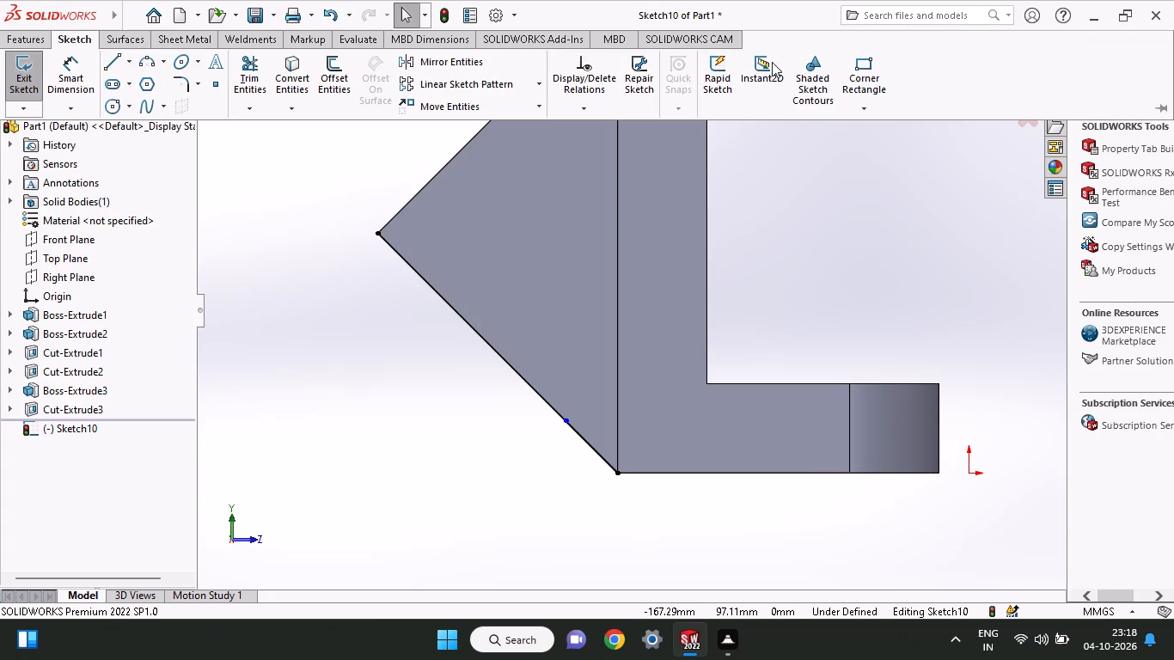
{"action": "left_click", "coordinate": [70, 63]}
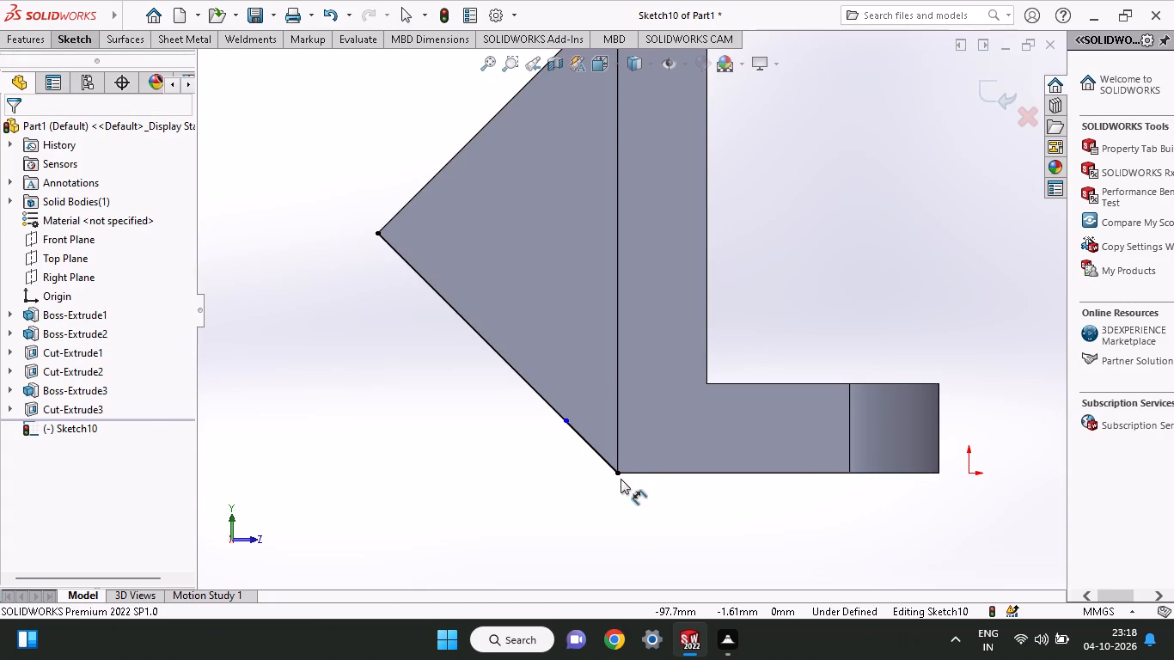
{"action": "left_click", "coordinate": [615, 474]}
{"action": "left_click", "coordinate": [565, 418]}
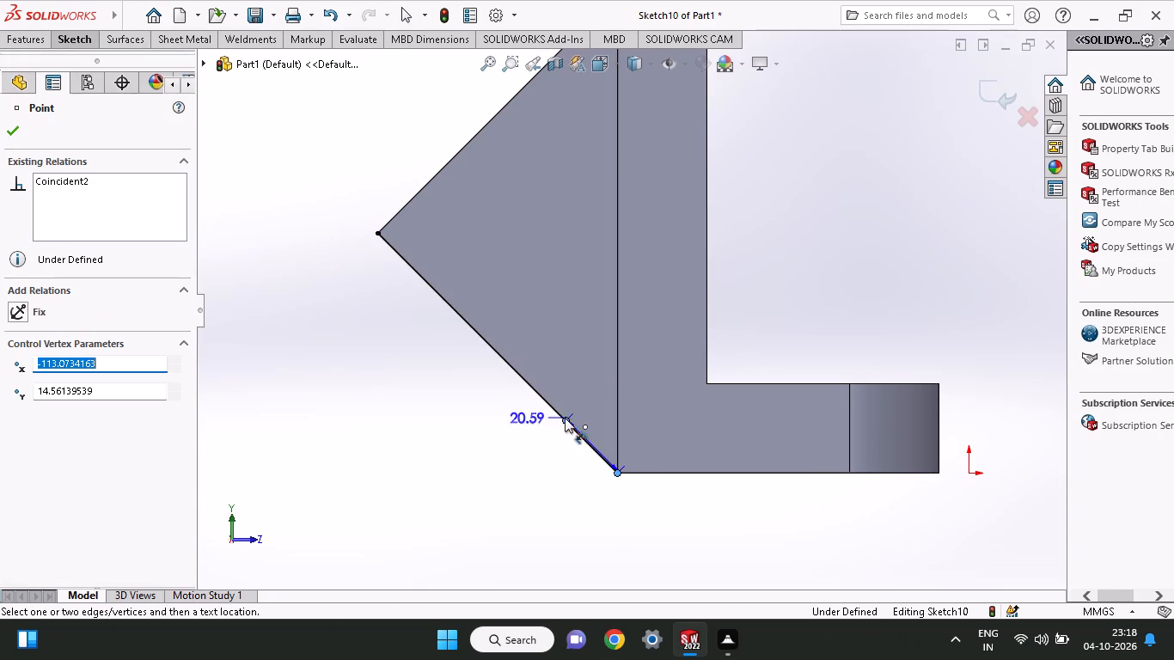
{"action": "left_click", "coordinate": [564, 477]}
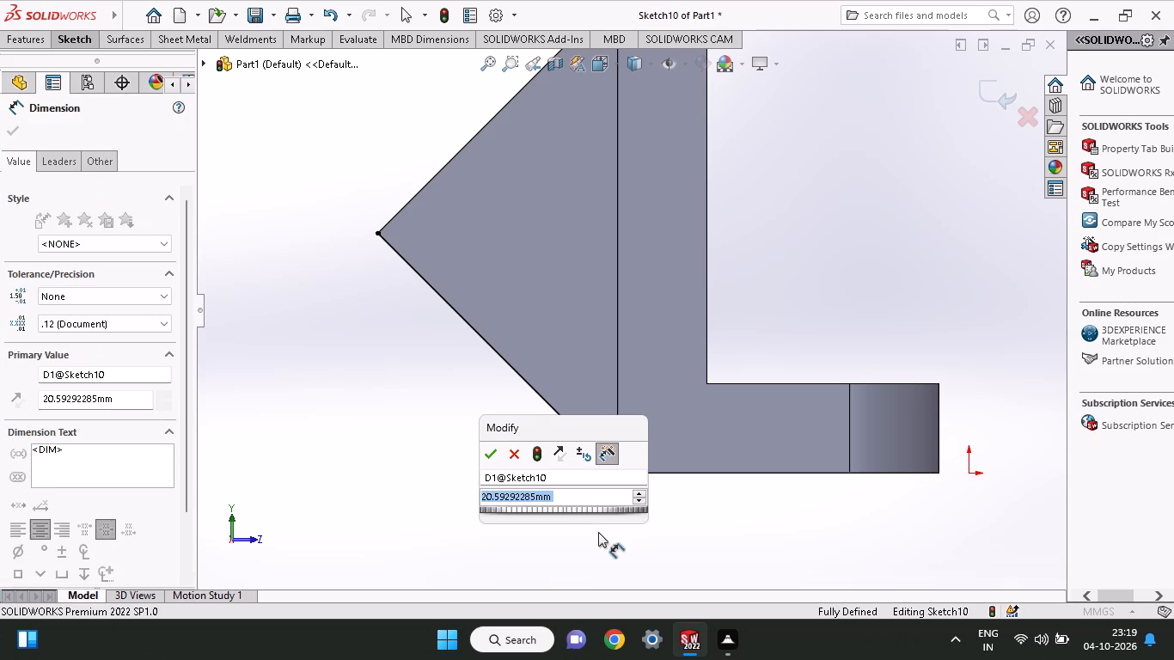
{"action": "type", "text": "25"}
{"action": "key", "text": "Return"}
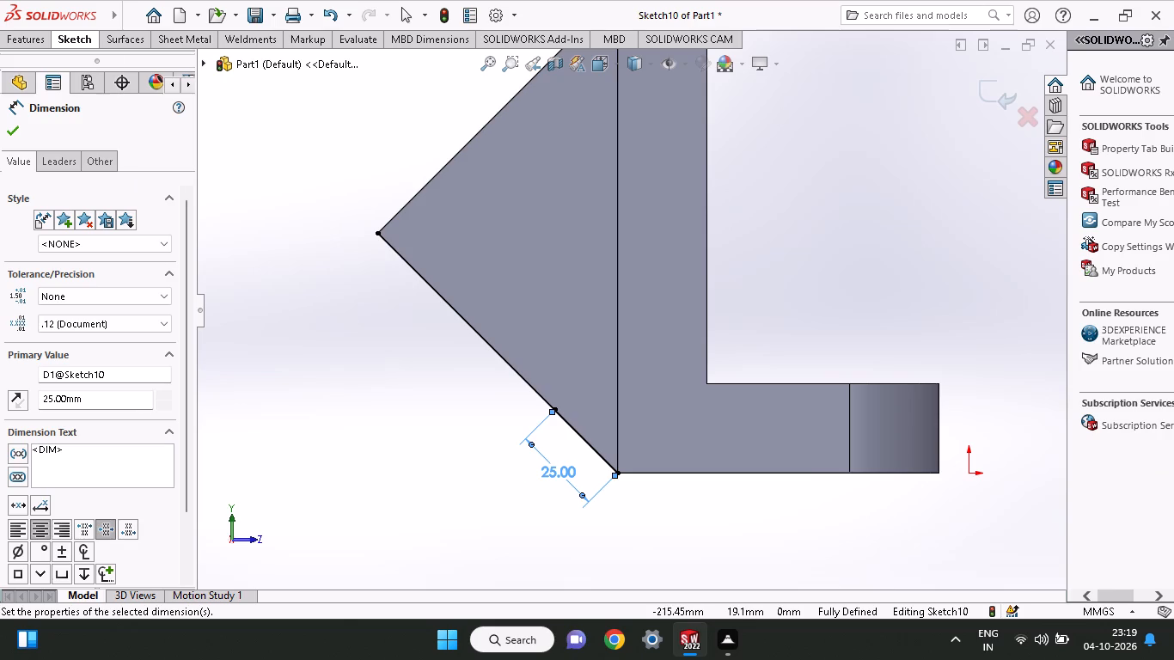
Sketch a second line about 14 mm long, continuing up the sloped edge from the end of the 25 mm line.
{"action": "left_click", "coordinate": [75, 45]}
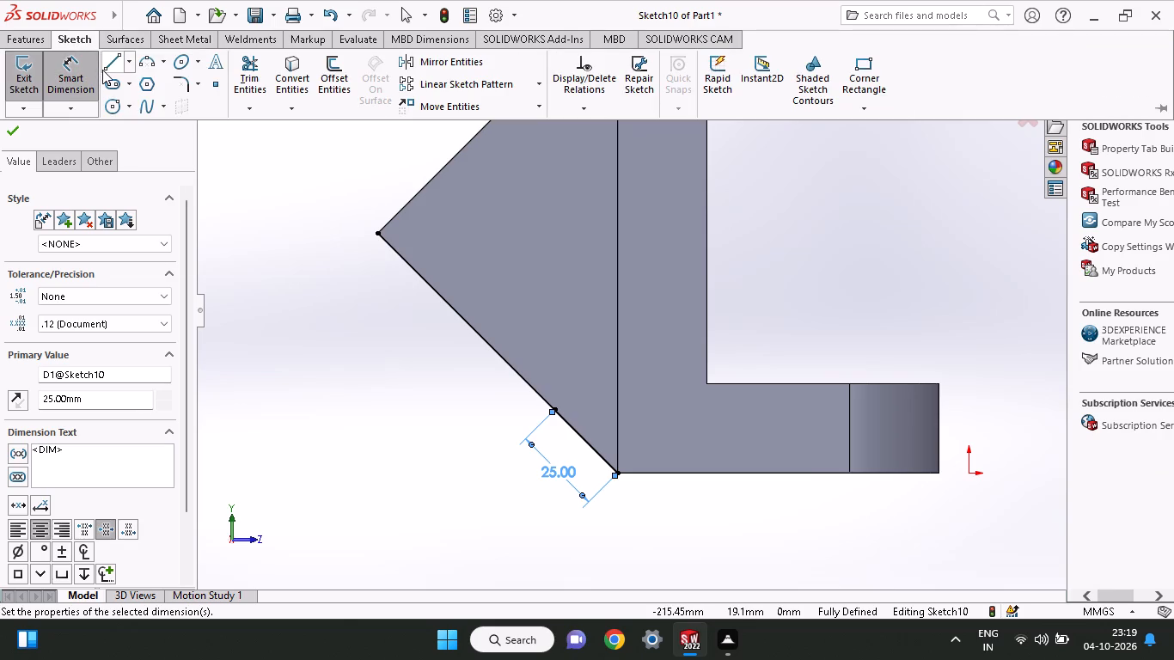
{"action": "left_click", "coordinate": [102, 70]}
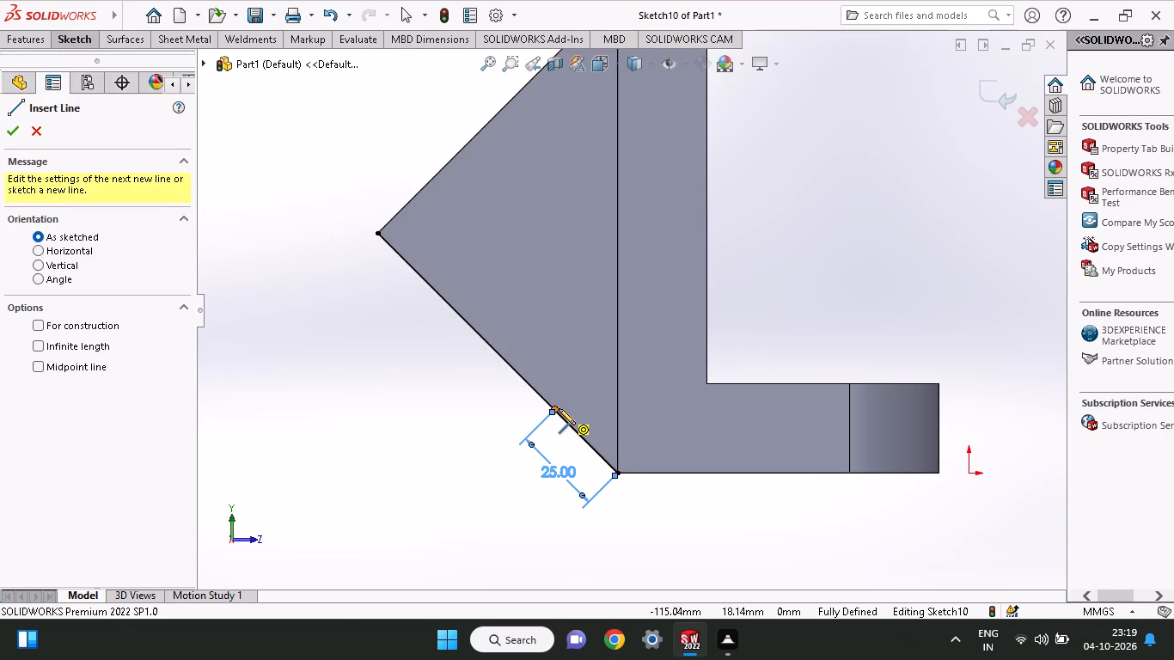
{"action": "left_click", "coordinate": [559, 408]}
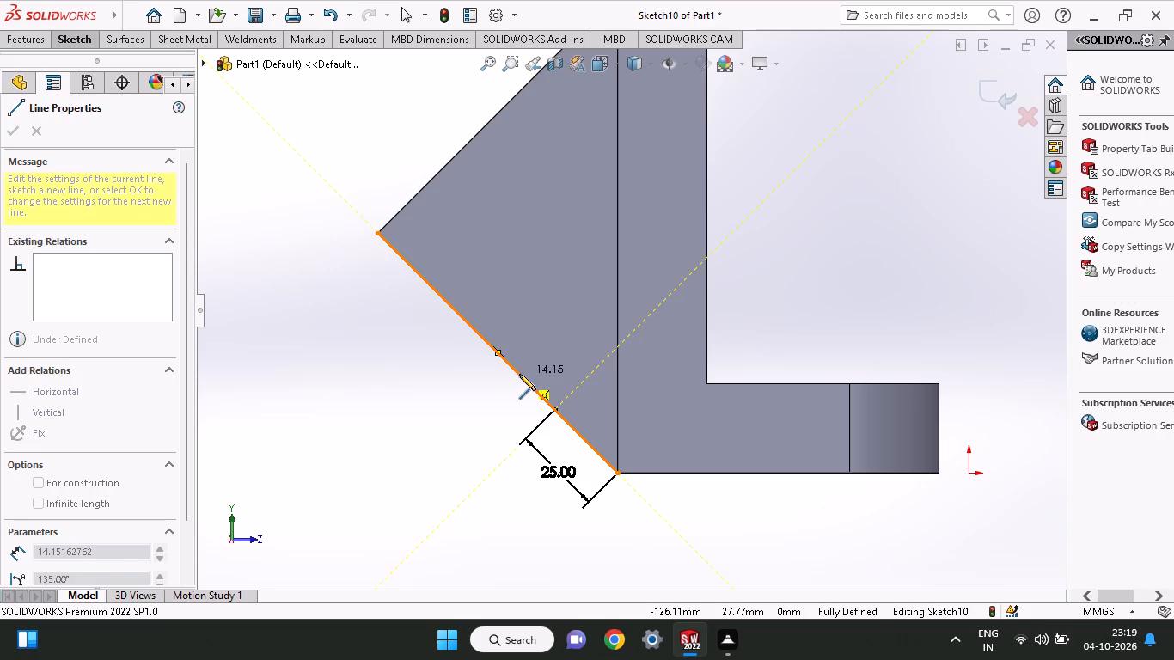
{"action": "left_click", "coordinate": [519, 374]}
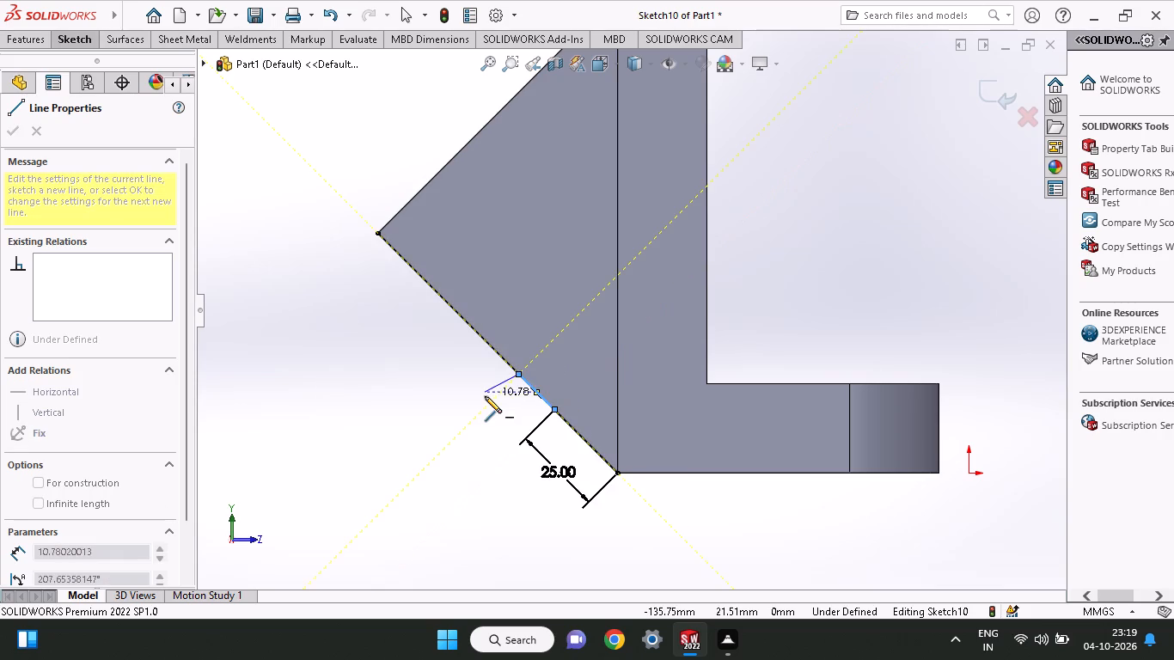
{"action": "right_click", "coordinate": [480, 396]}
{"action": "left_click", "coordinate": [495, 407]}
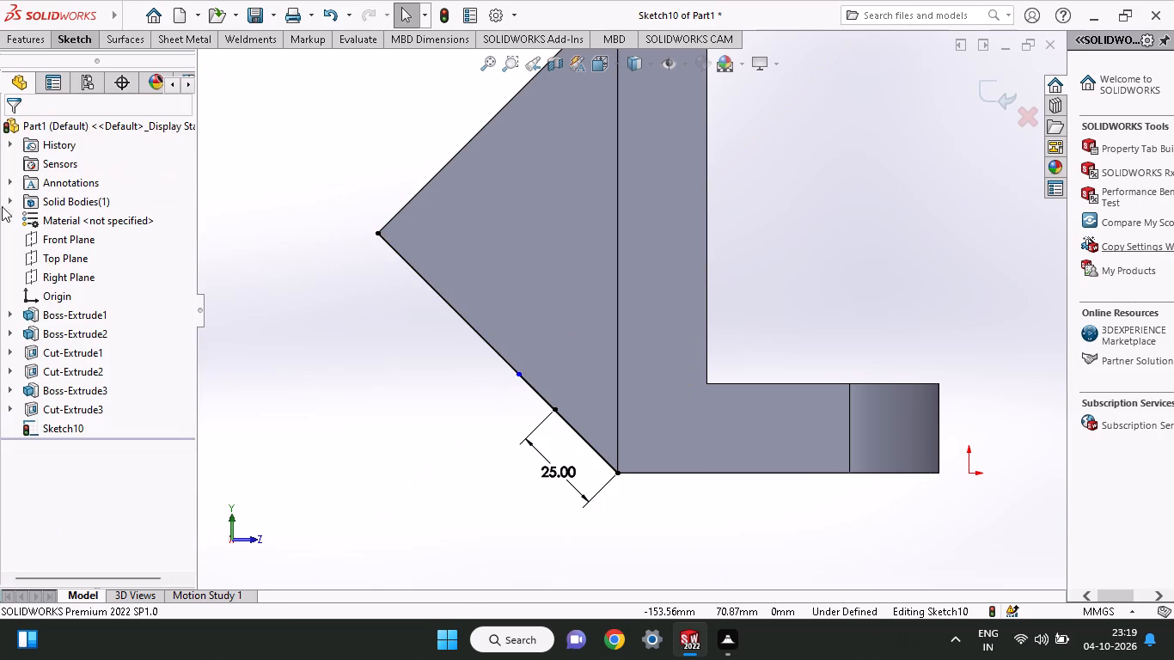
Sketch a line about 22 mm long into the triangular face, perpendicular to the sloped edge, from the second segment's upper end.
{"action": "left_click", "coordinate": [66, 40]}
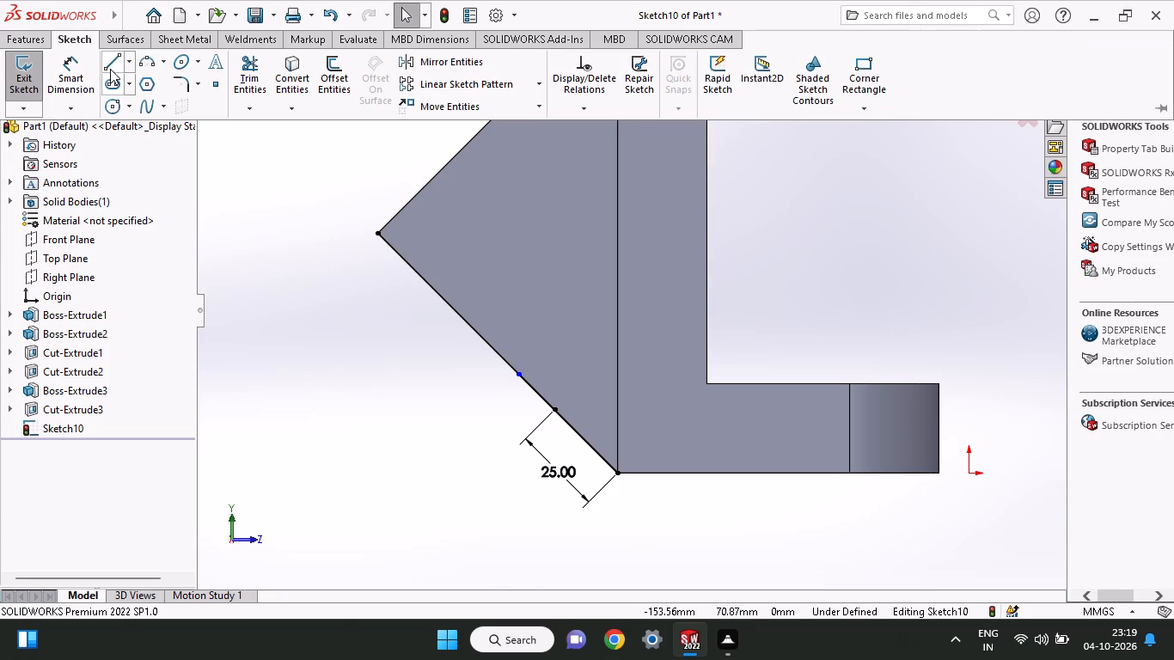
{"action": "left_click", "coordinate": [112, 65]}
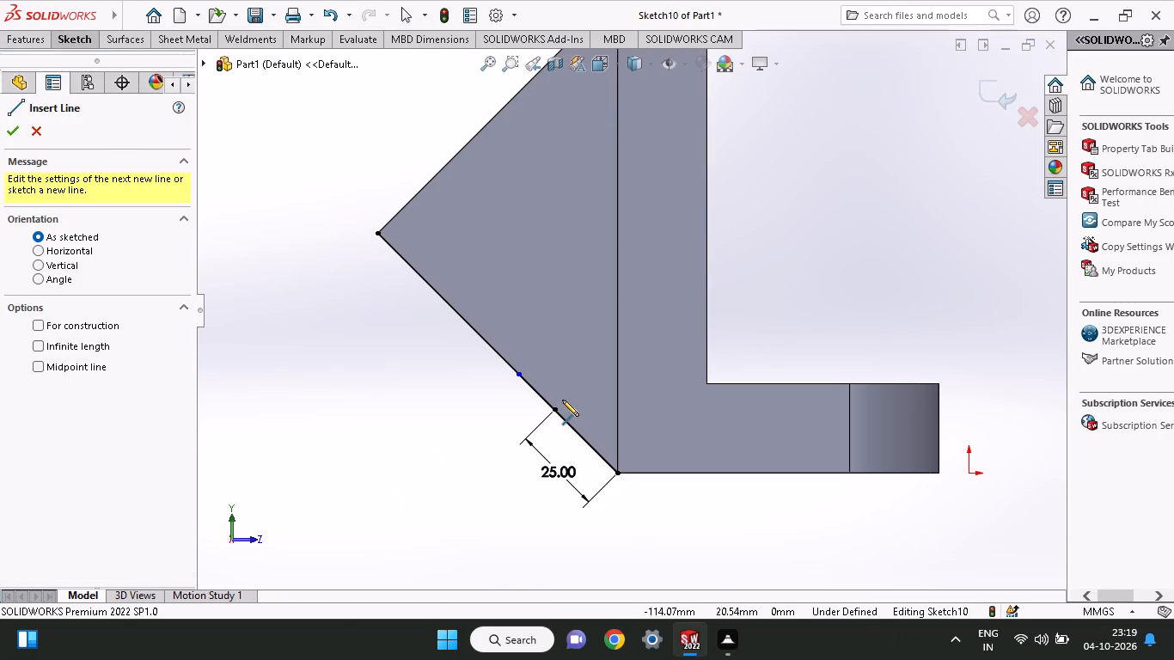
{"action": "left_click", "coordinate": [517, 371]}
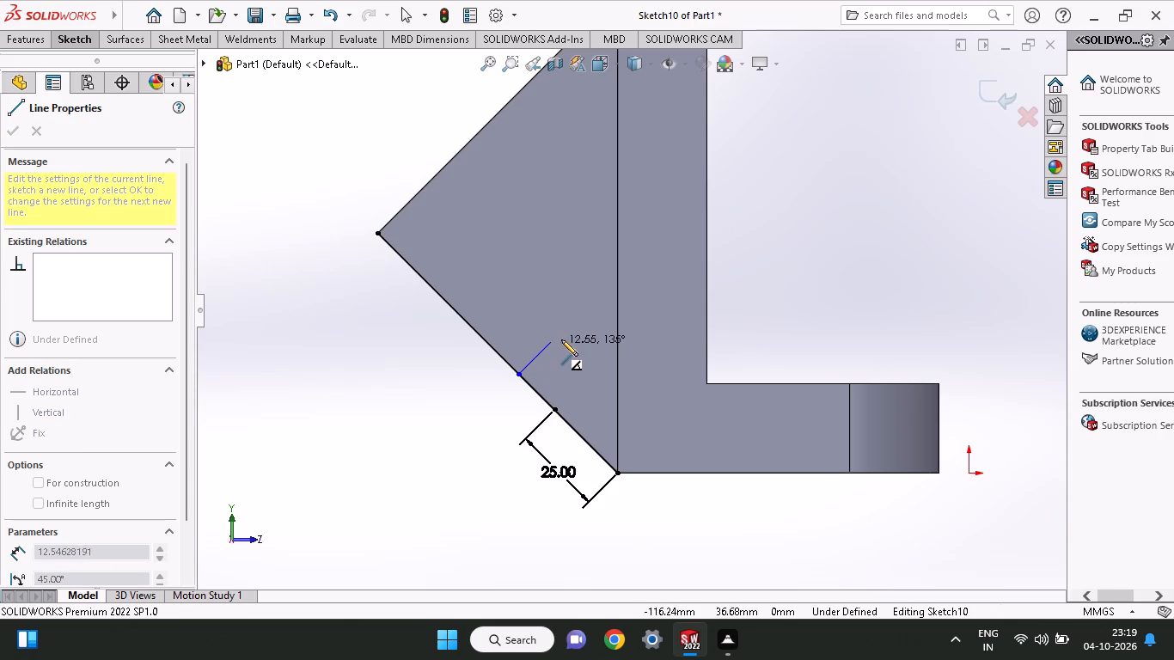
{"action": "left_click", "coordinate": [575, 320]}
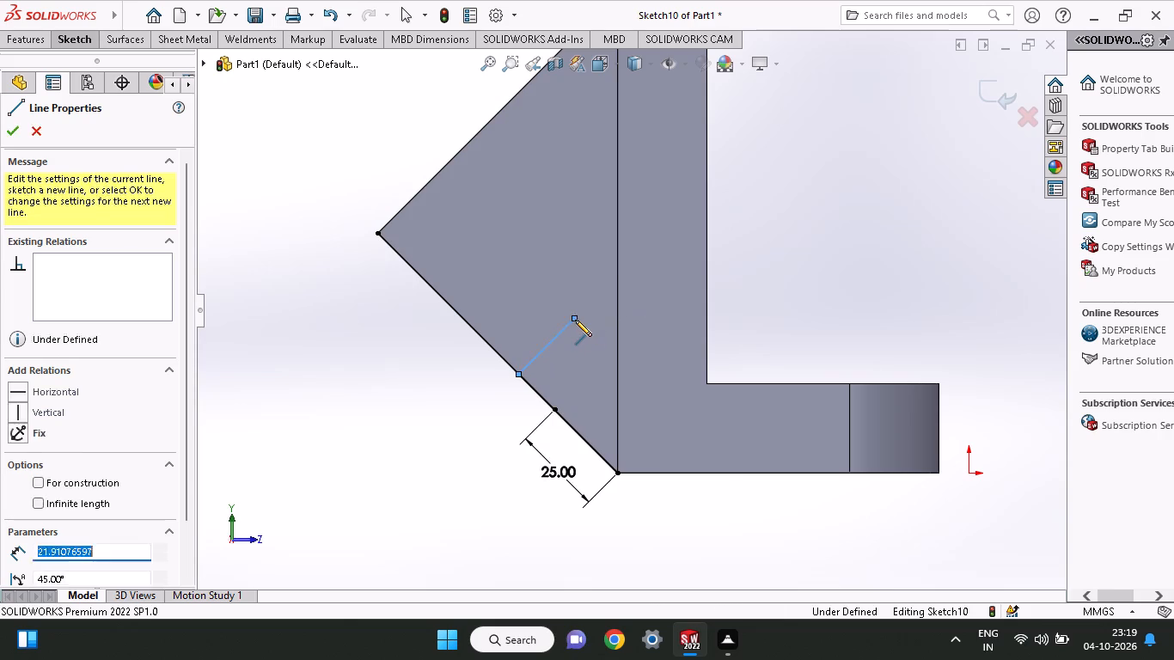
{"action": "right_click", "coordinate": [568, 278]}
{"action": "left_click", "coordinate": [605, 284]}
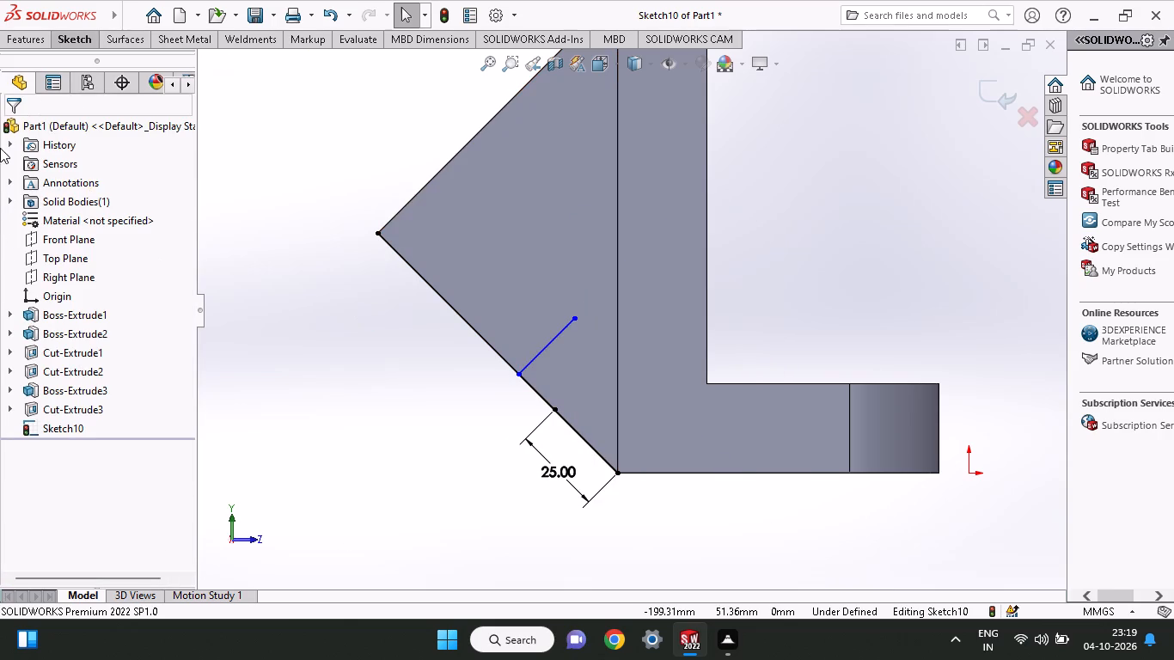
Sketch a parallel line about 22 mm long into the face from the end of the 25 mm line, perpendicular to the sloped edge.
{"action": "left_click", "coordinate": [64, 34]}
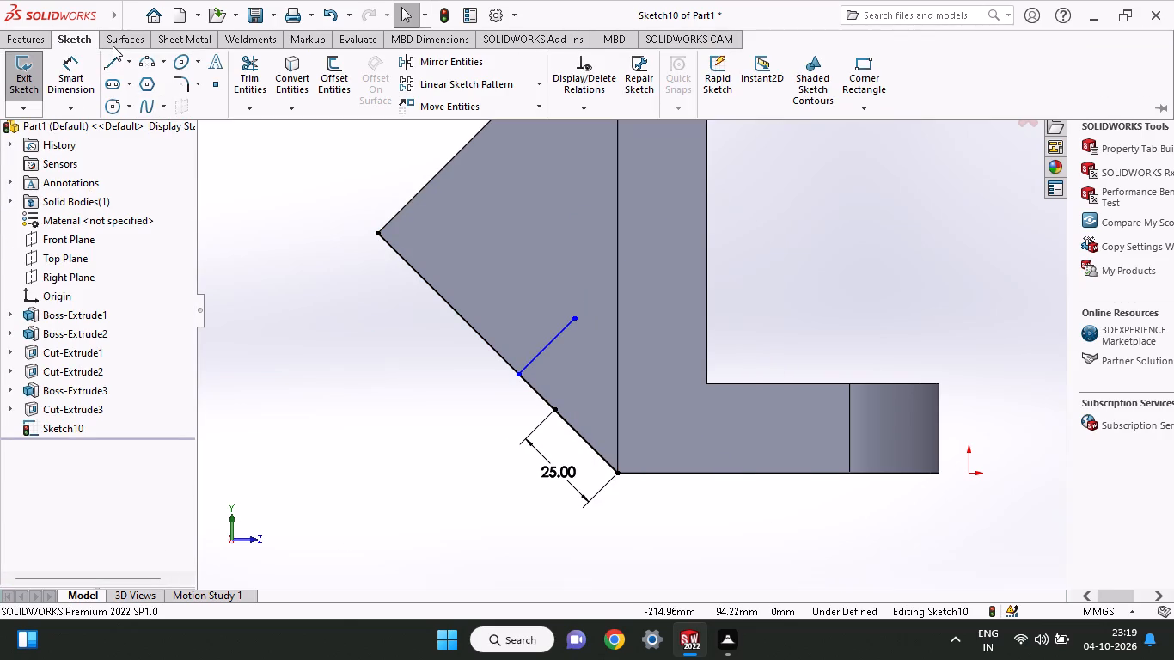
{"action": "left_click", "coordinate": [113, 57]}
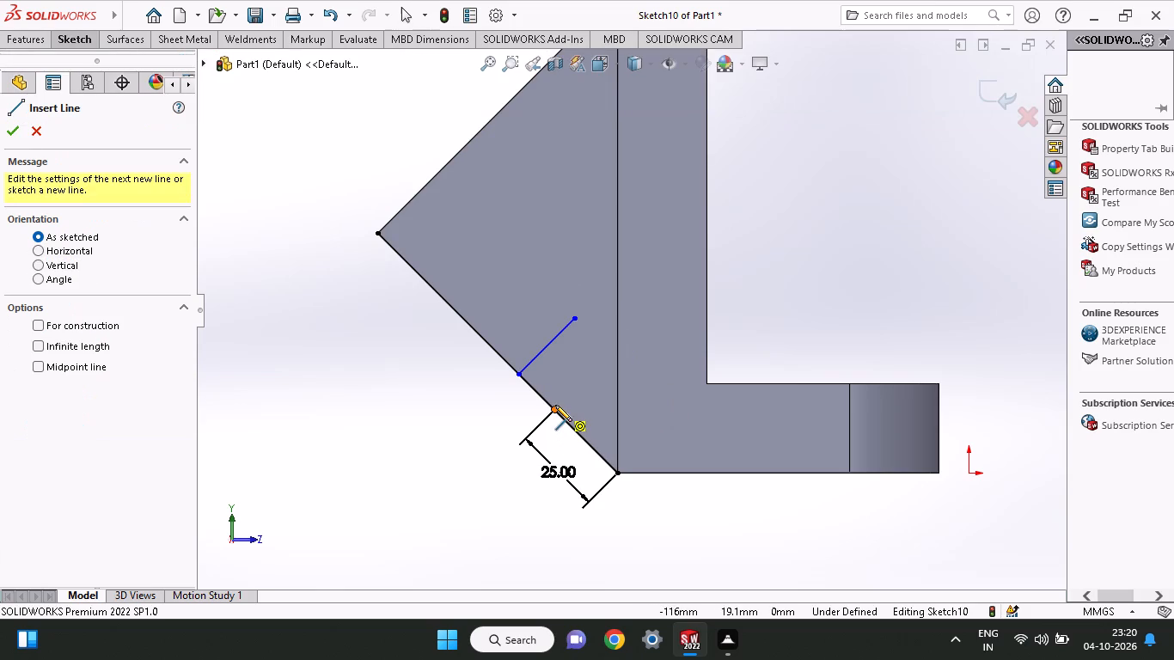
{"action": "left_click", "coordinate": [552, 412]}
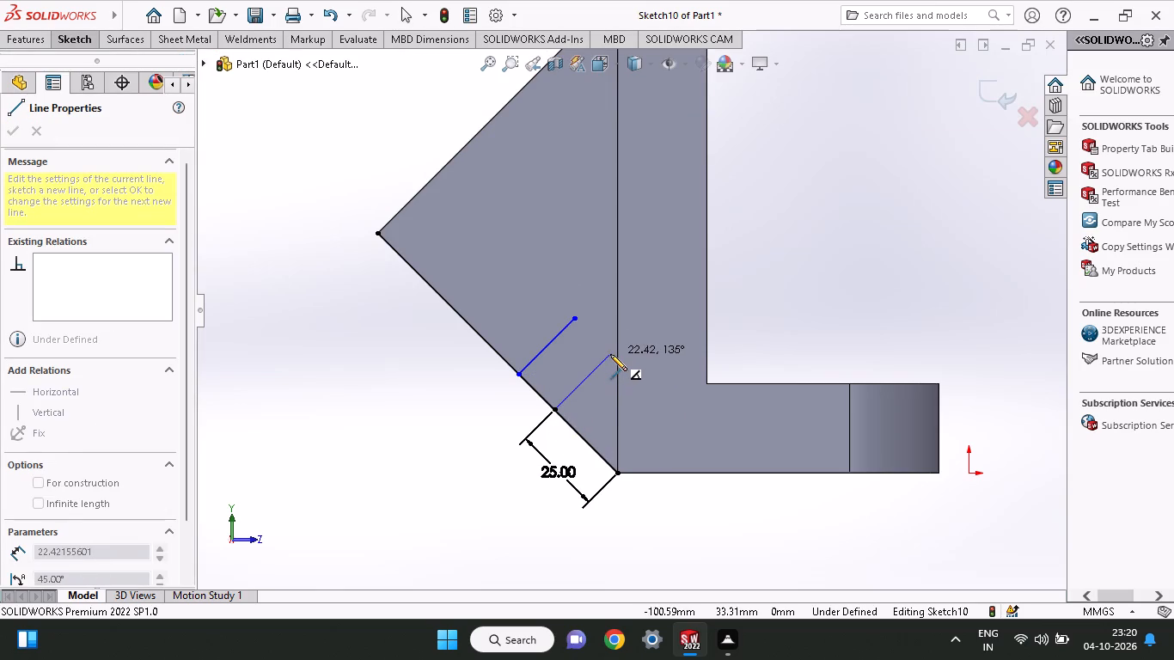
{"action": "left_click", "coordinate": [610, 354]}
{"action": "right_click", "coordinate": [566, 248]}
{"action": "left_click", "coordinate": [584, 259]}
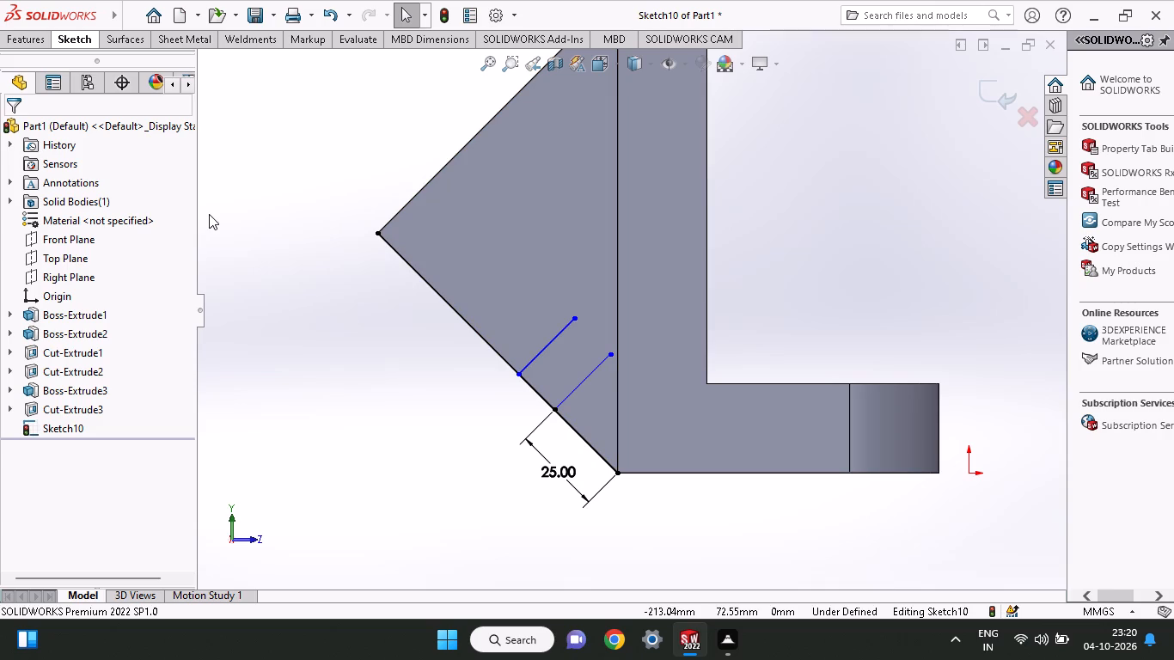
Dimension the lower perpendicular line, starting at the end of the 25 mm line, to 15 mm.
{"action": "left_click", "coordinate": [70, 38]}
{"action": "left_click", "coordinate": [73, 70]}
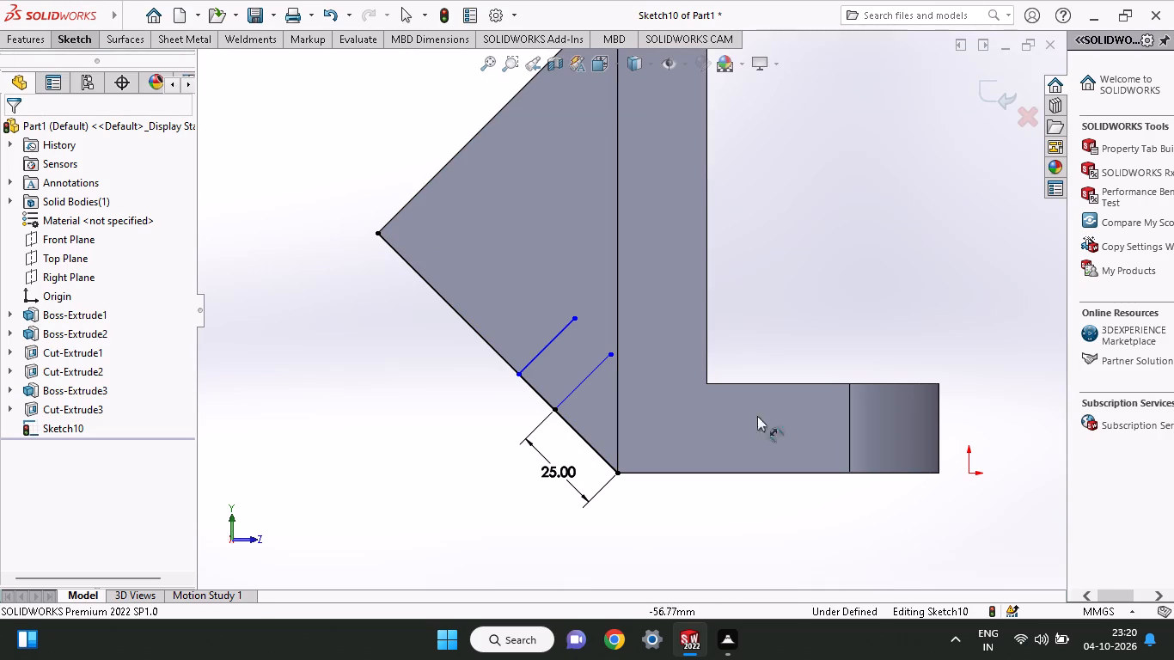
{"action": "left_click", "coordinate": [557, 407]}
{"action": "left_click", "coordinate": [611, 357]}
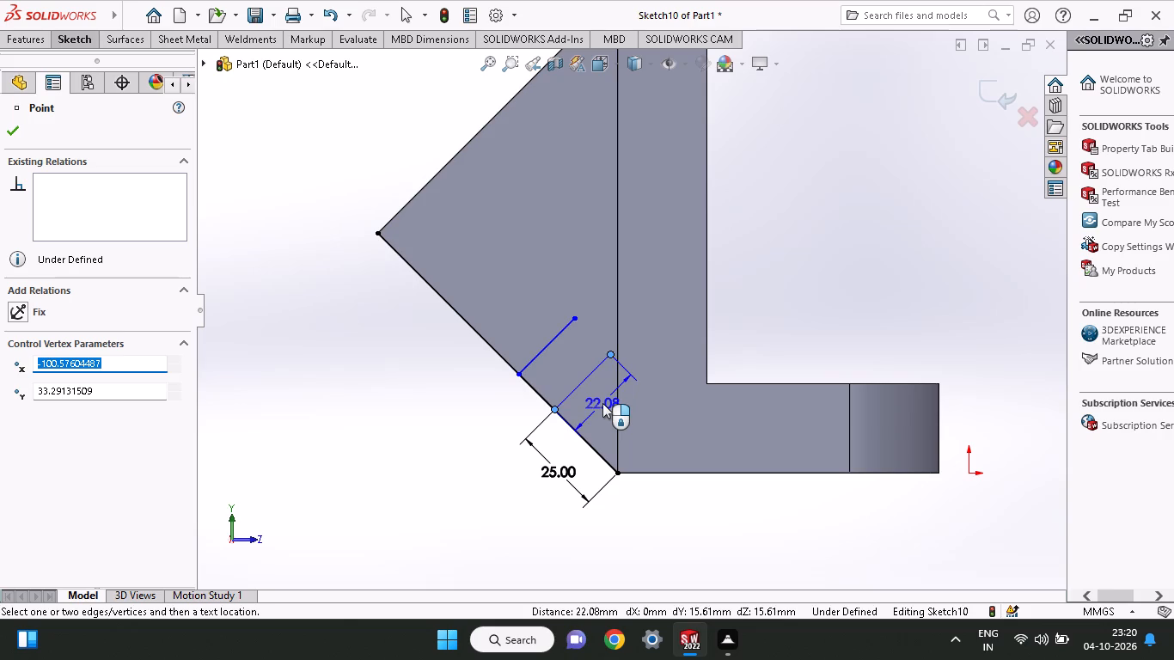
{"action": "left_click", "coordinate": [602, 403]}
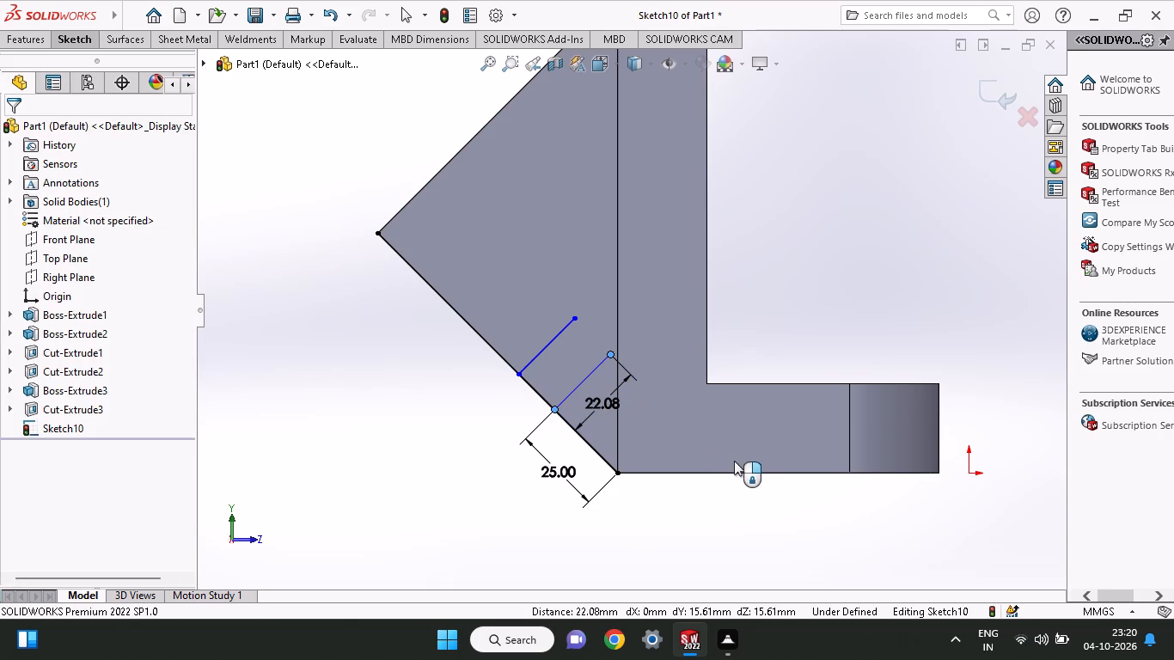
{"action": "type", "text": "15"}
{"action": "key", "text": "Return"}
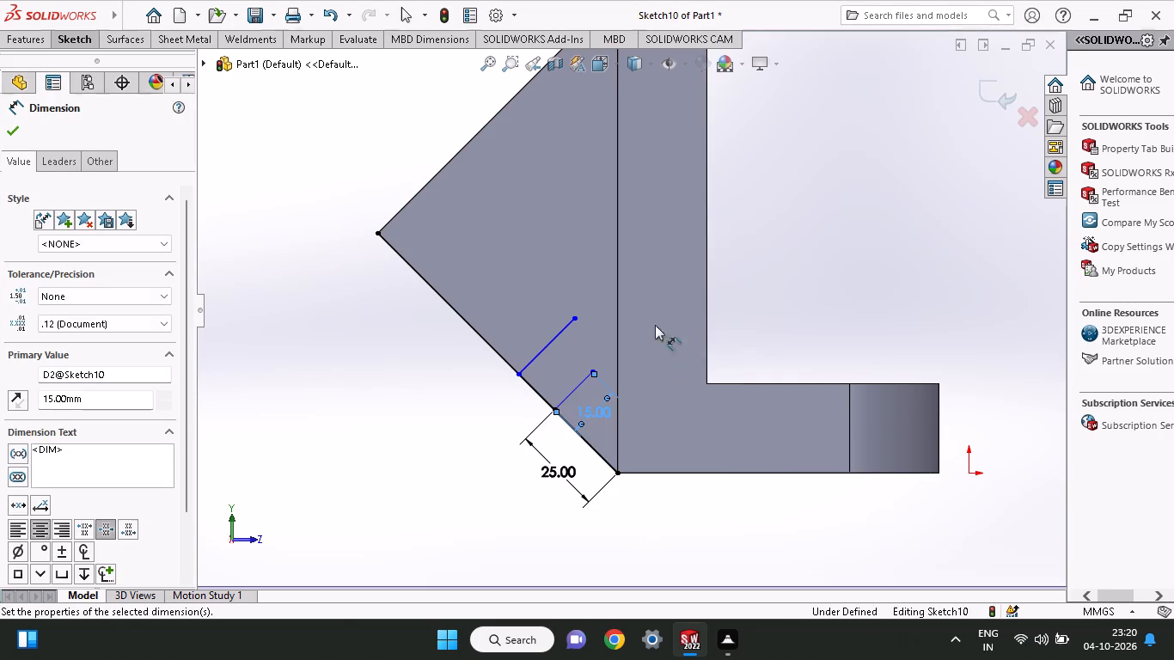
Dimension the upper perpendicular line to 15 mm.
{"action": "left_click", "coordinate": [518, 376]}
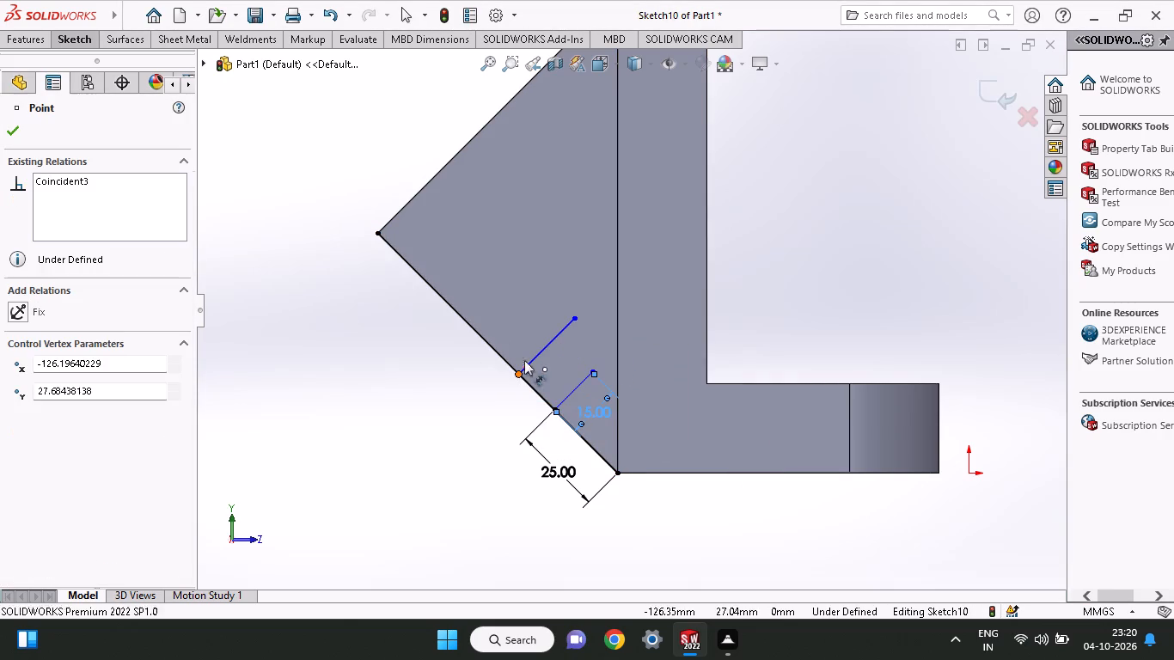
{"action": "left_click", "coordinate": [579, 315]}
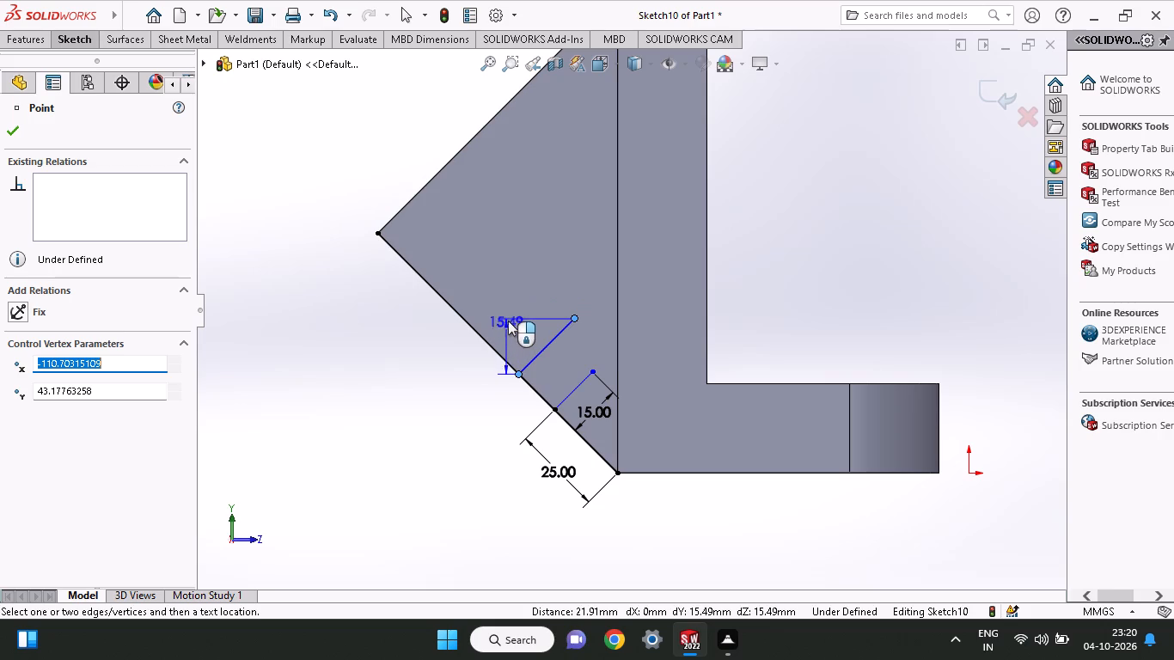
{"action": "left_click", "coordinate": [519, 324]}
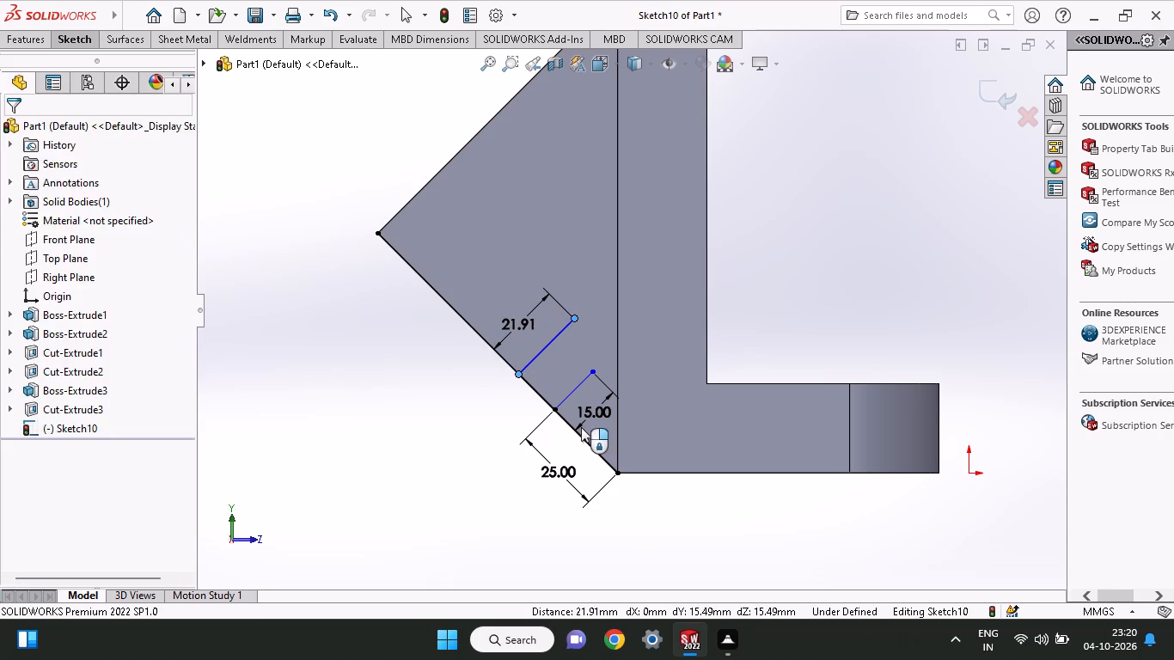
{"action": "type", "text": "15"}
{"action": "key", "text": "Return"}
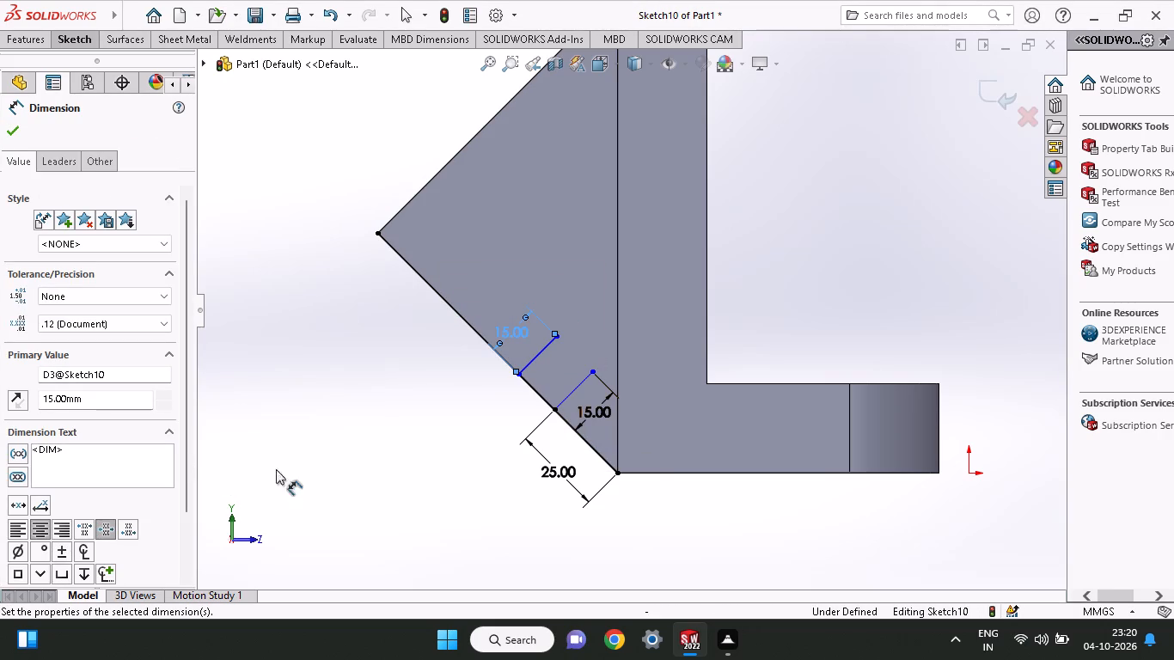
Dimension the spacing between the two perpendicular lines' start points along the sloped edge to 15 mm.
{"action": "left_click", "coordinate": [550, 411]}
{"action": "left_click", "coordinate": [520, 376]}
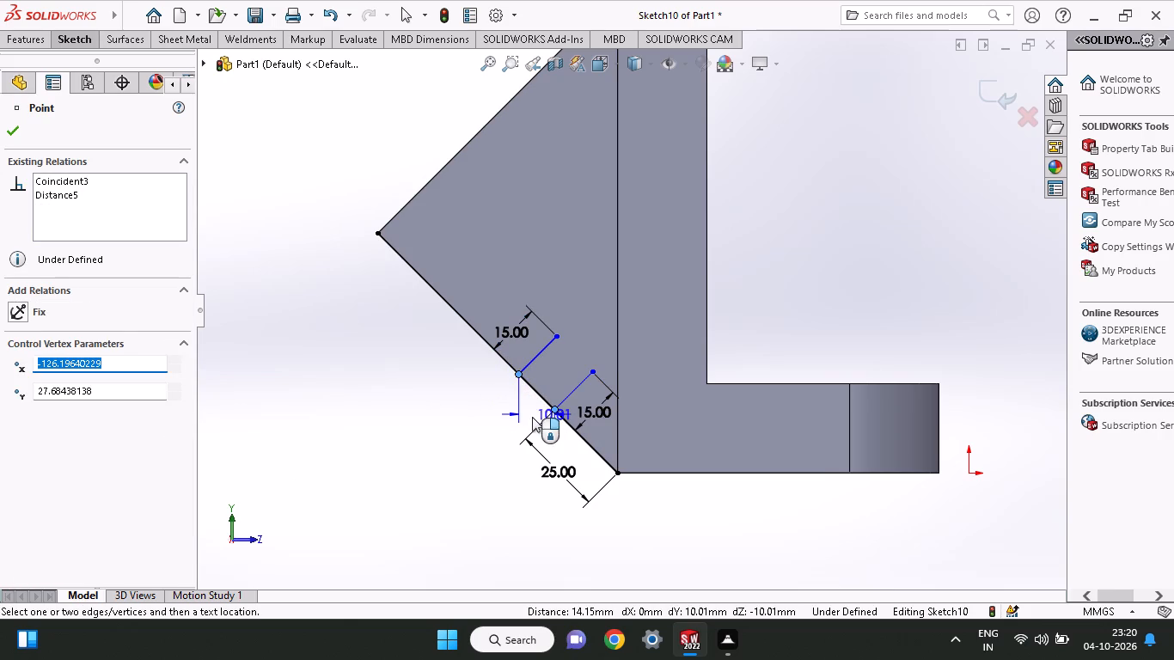
{"action": "left_click", "coordinate": [513, 416]}
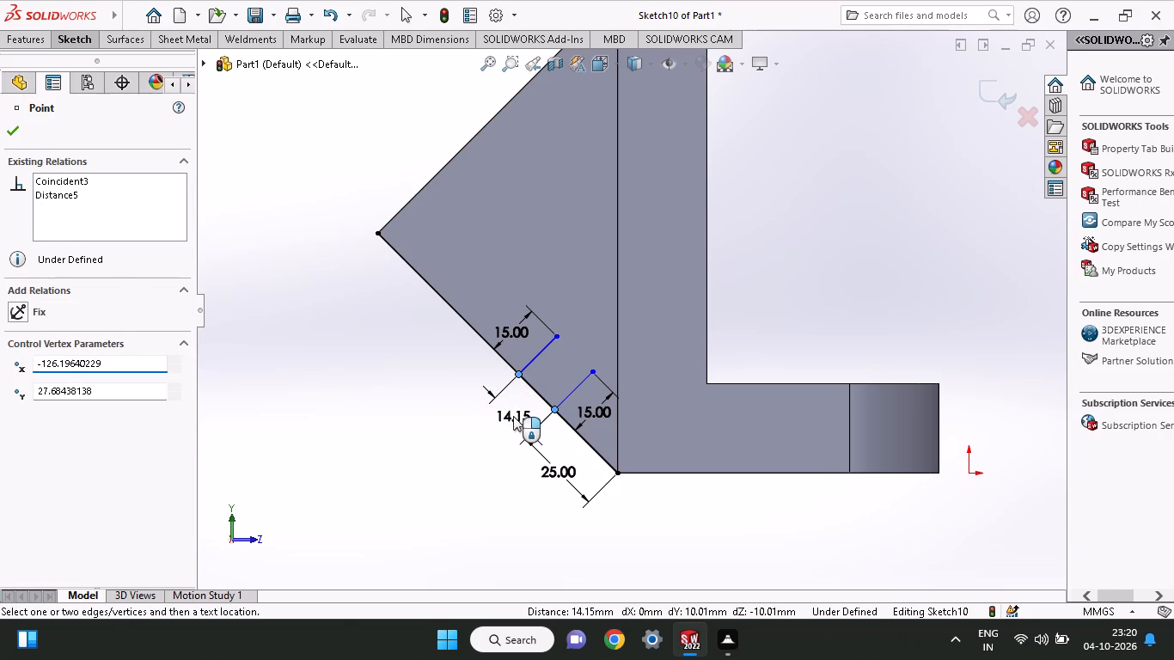
{"action": "type", "text": "15"}
{"action": "key", "text": "Return"}
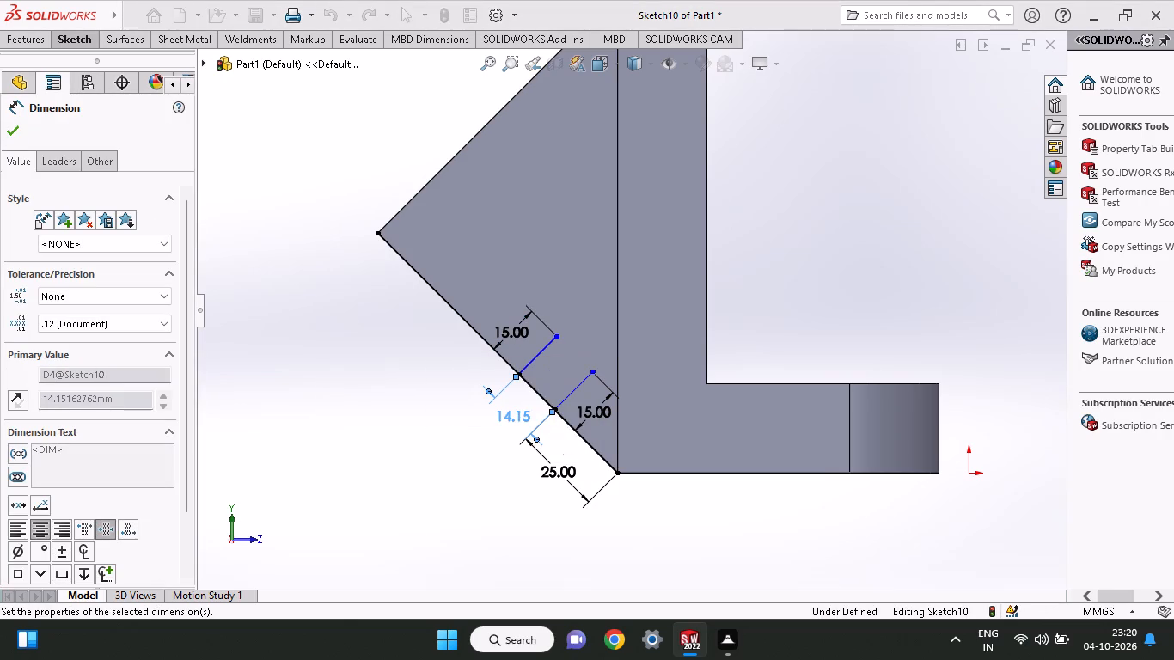
Close the notch profile with a line about 15 mm long joining the inner ends of the two perpendicular lines.
{"action": "left_click", "coordinate": [56, 36]}
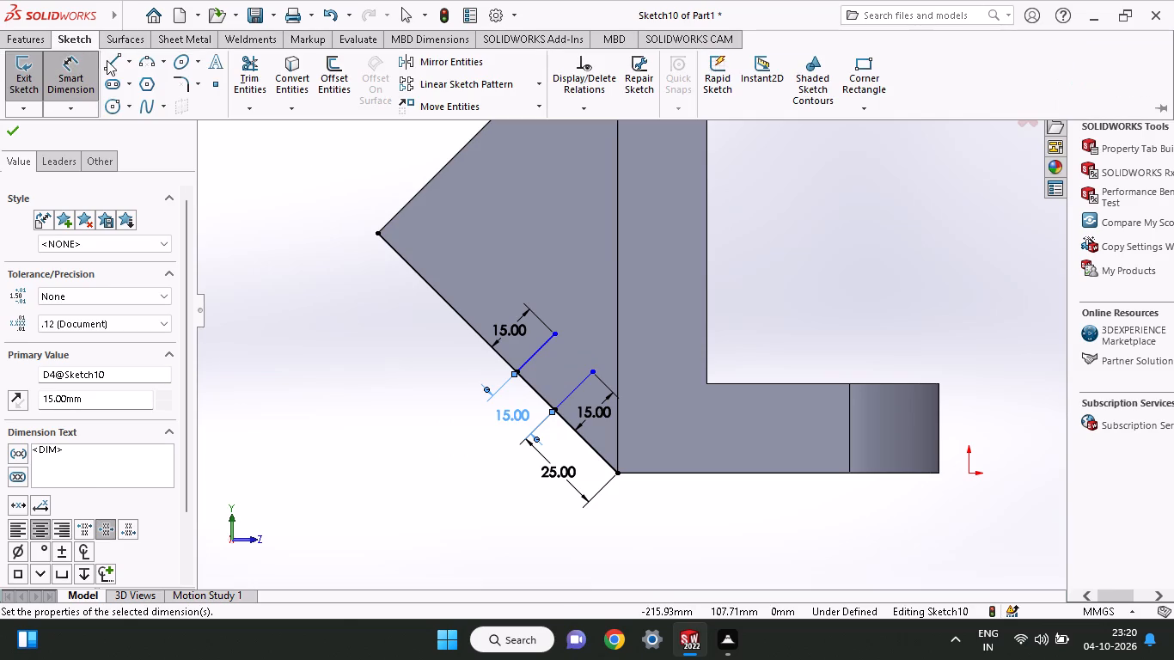
{"action": "left_click", "coordinate": [107, 60]}
{"action": "left_click", "coordinate": [554, 332]}
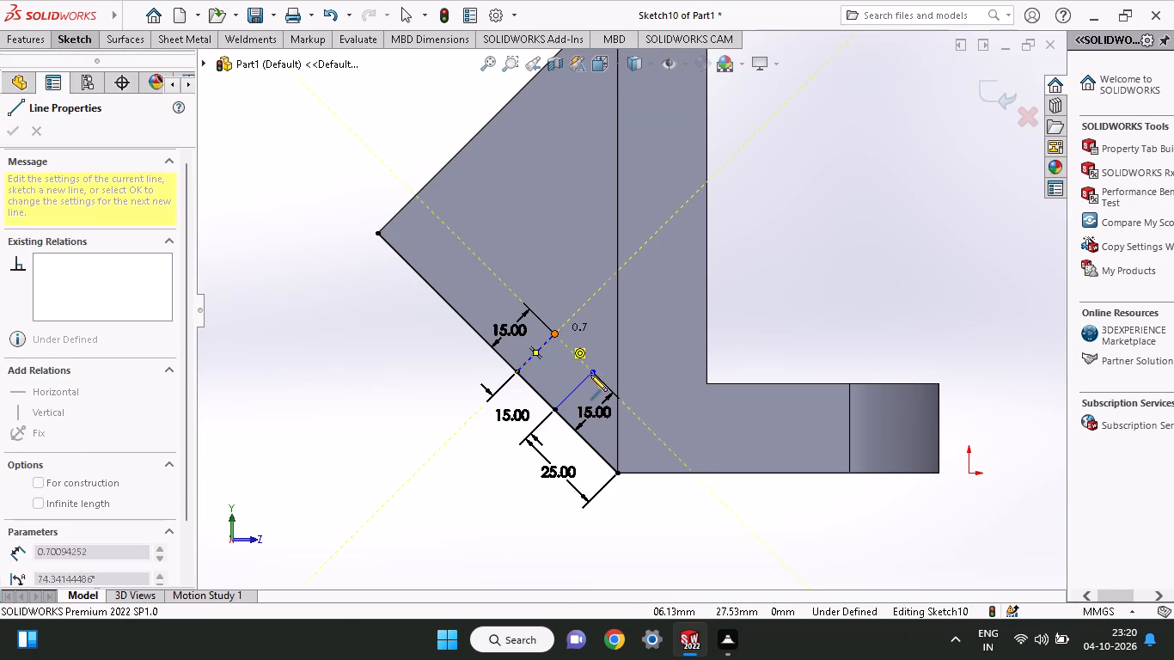
{"action": "left_click", "coordinate": [593, 371]}
{"action": "right_click", "coordinate": [513, 217]}
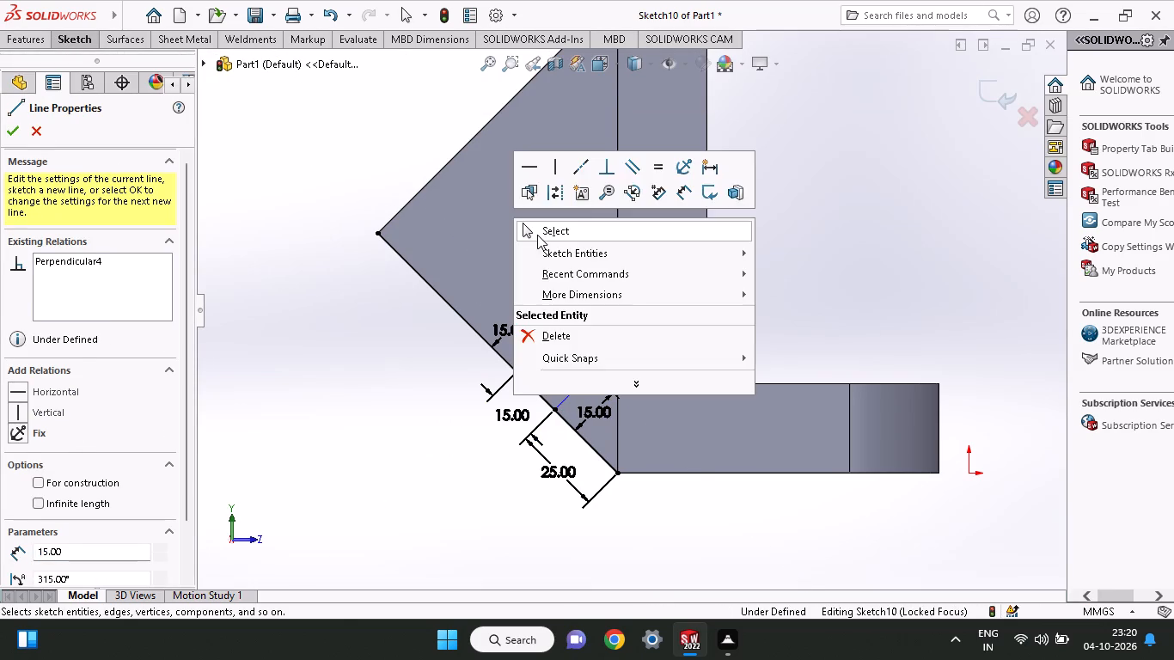
{"action": "left_click", "coordinate": [537, 235]}
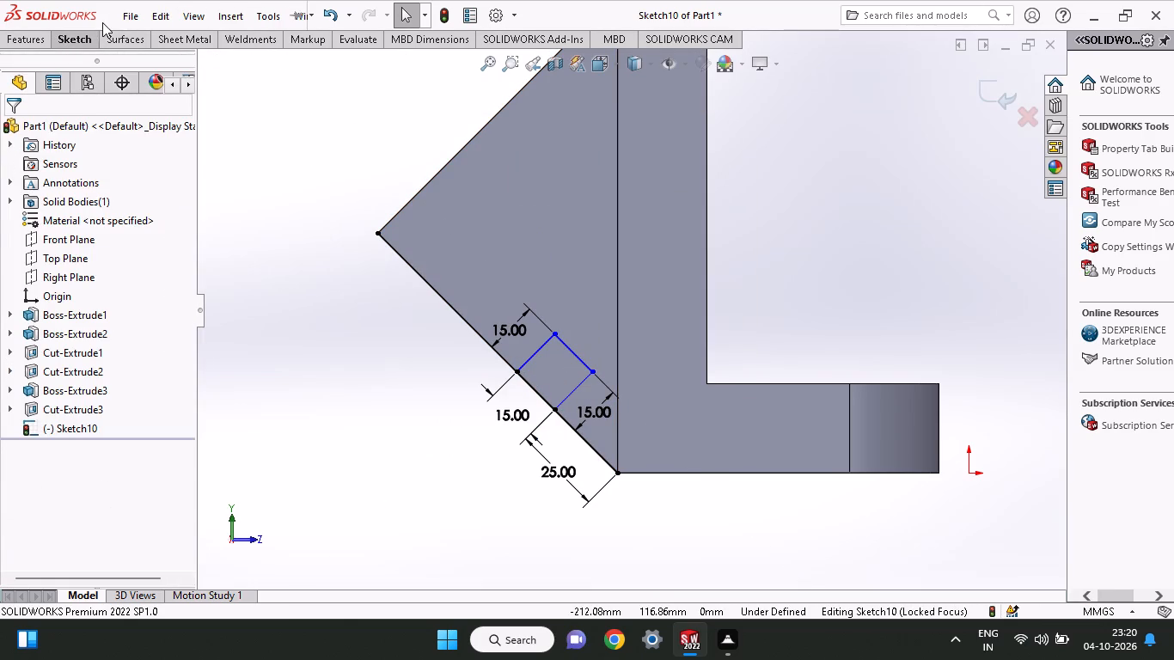
Cut-extrude the square notch region through the triangular boss with a blind depth of 176 mm.
{"action": "left_click", "coordinate": [12, 42]}
{"action": "left_click", "coordinate": [272, 74]}
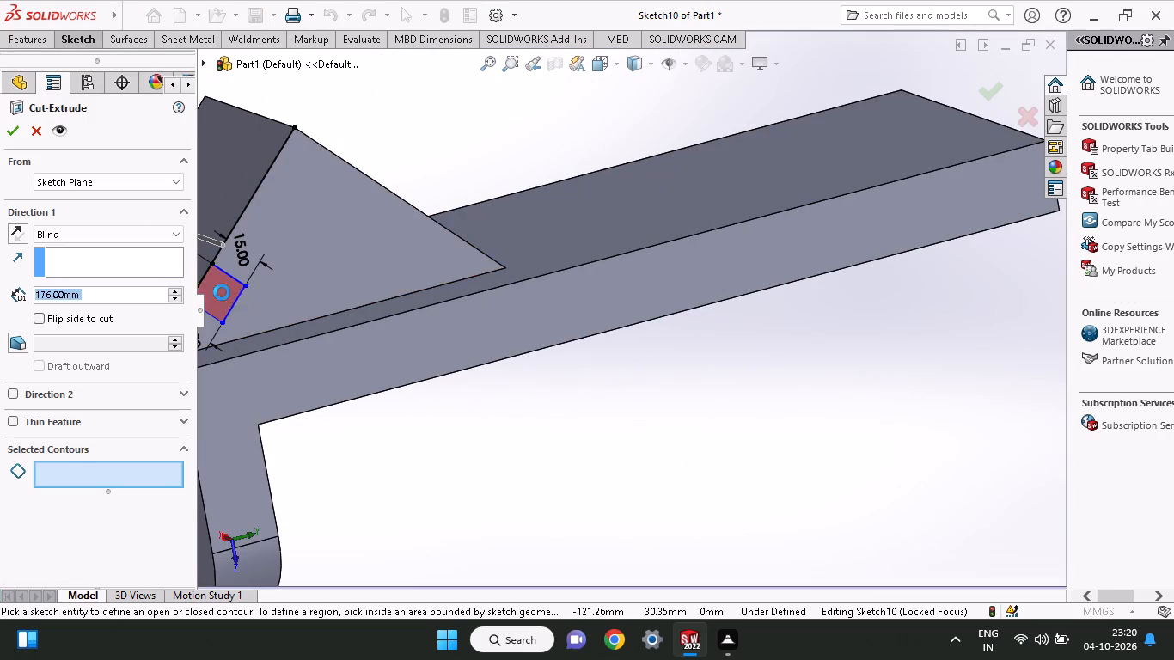
{"action": "left_click", "coordinate": [222, 292]}
{"action": "middle_click_drag", "start_coordinate": [419, 443], "coordinate": [556, 489]}
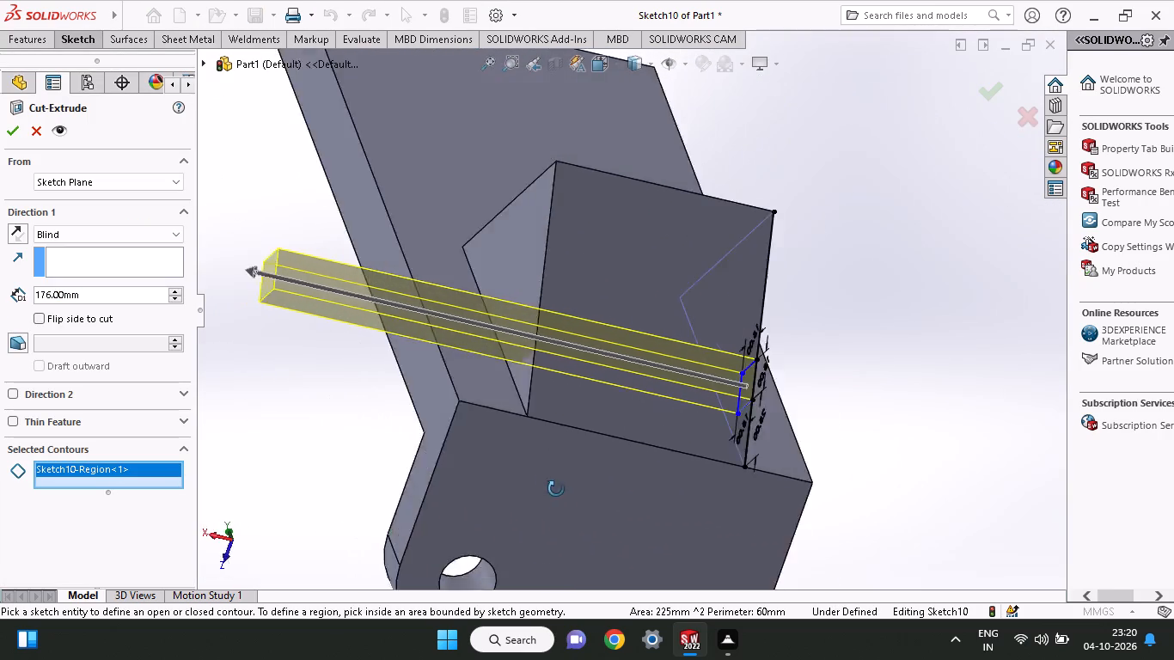
{"action": "middle_click_drag", "start_coordinate": [556, 489], "coordinate": [592, 495]}
{"action": "middle_click_drag", "start_coordinate": [517, 407], "coordinate": [539, 425]}
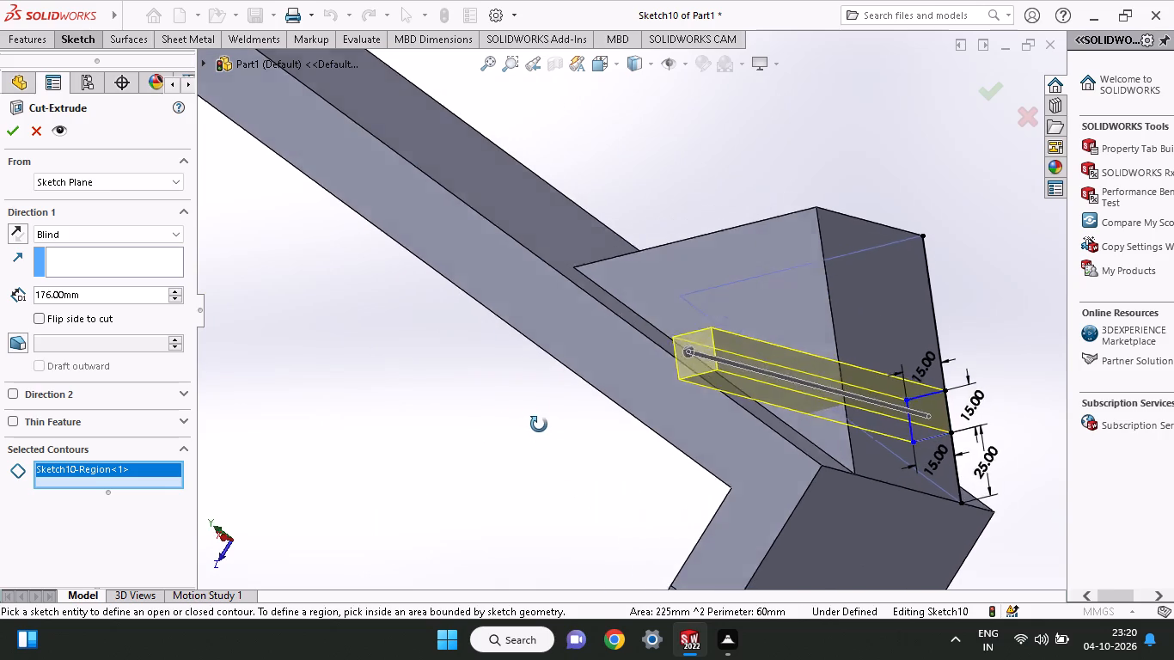
{"action": "middle_click_drag", "start_coordinate": [539, 425], "coordinate": [314, 389]}
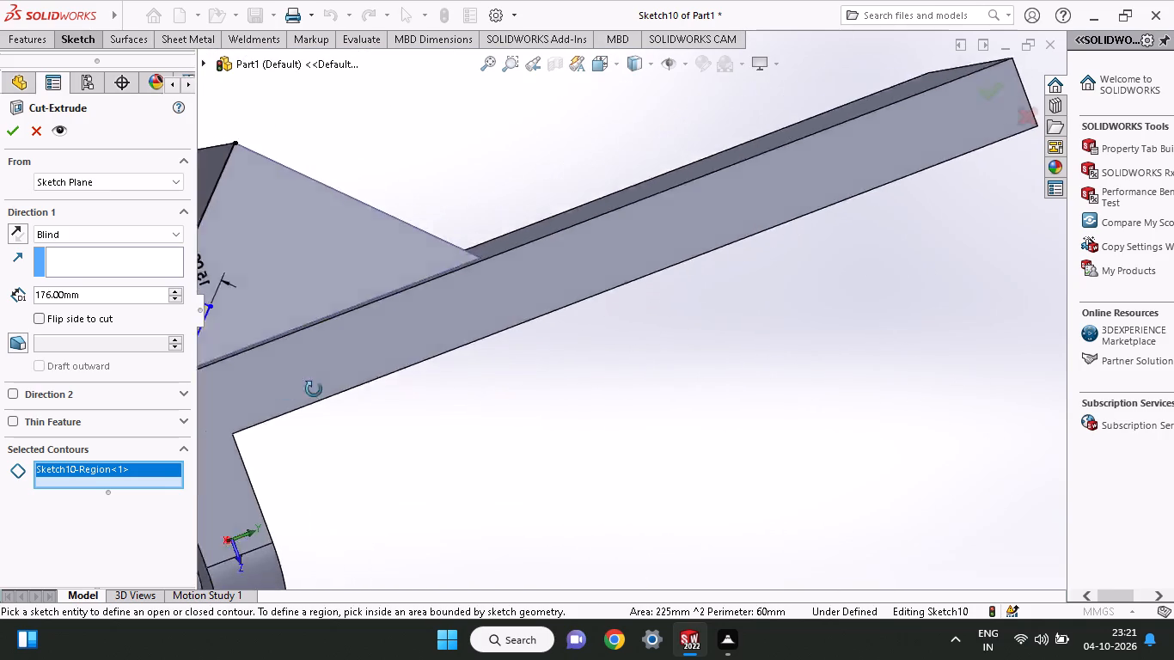
{"action": "middle_click_drag", "start_coordinate": [314, 389], "coordinate": [419, 379]}
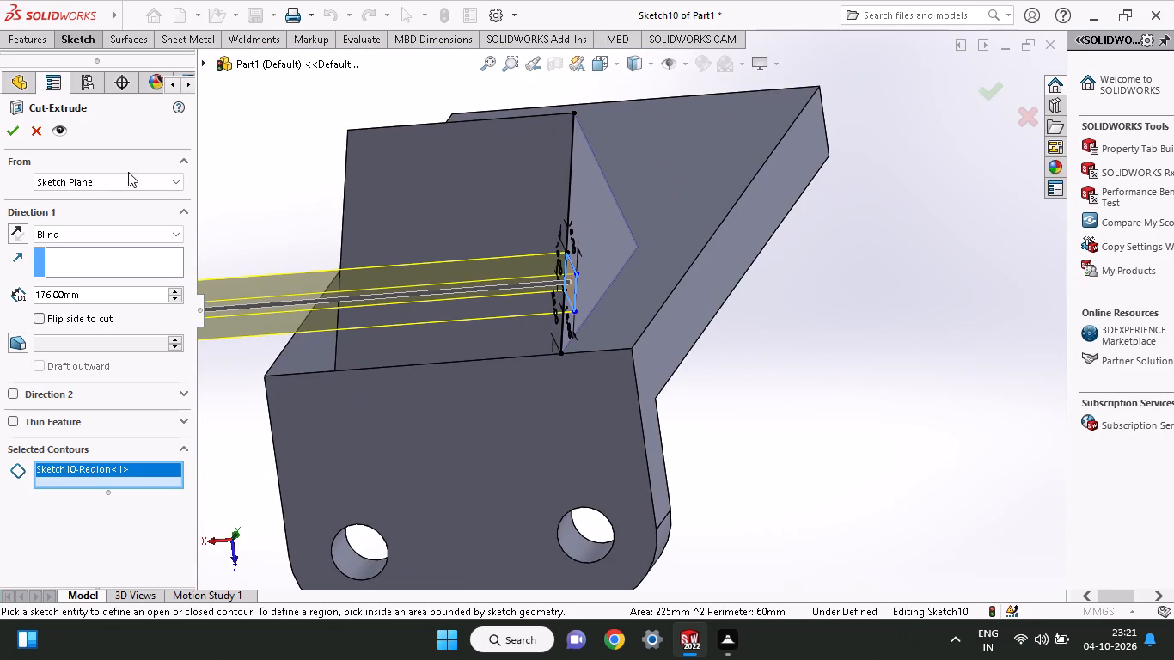
{"action": "left_click", "coordinate": [15, 128]}
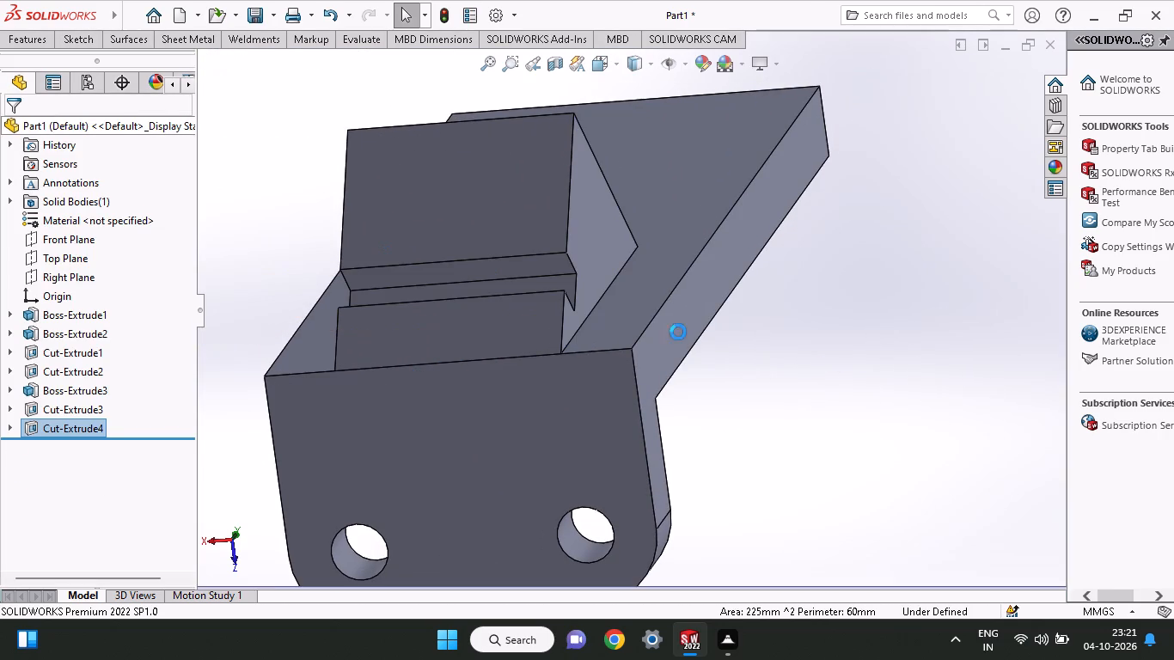
Start a sketch on the triangular boss's notched side face.
{"action": "middle_click_drag", "start_coordinate": [840, 363], "coordinate": [774, 382]}
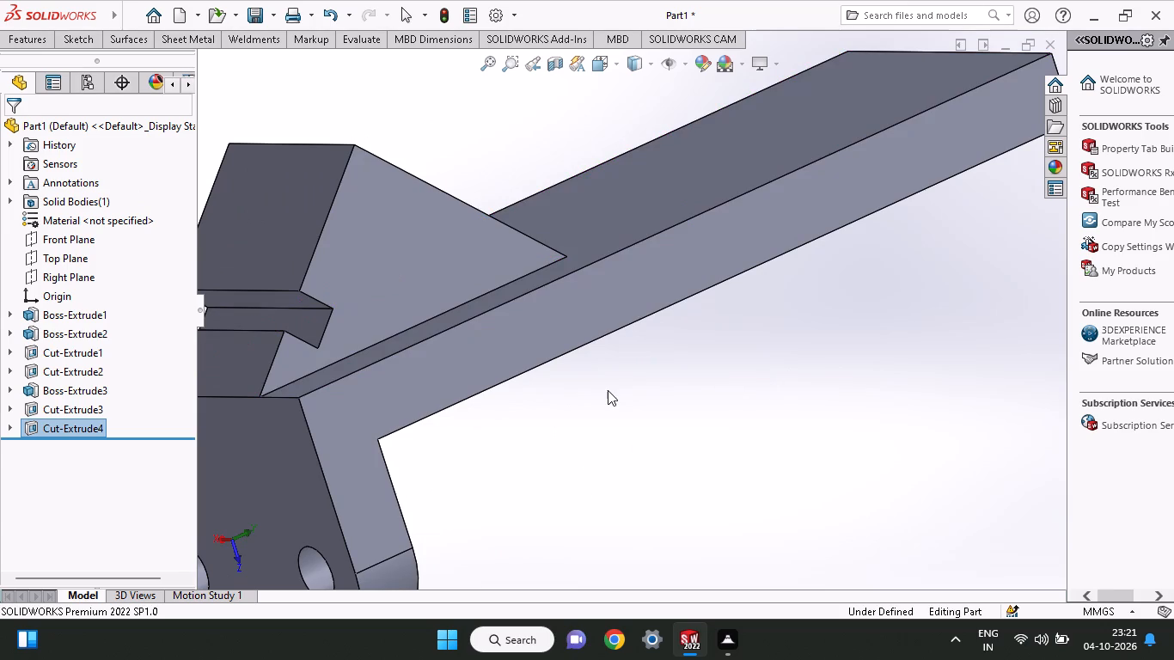
{"action": "left_click", "coordinate": [408, 260]}
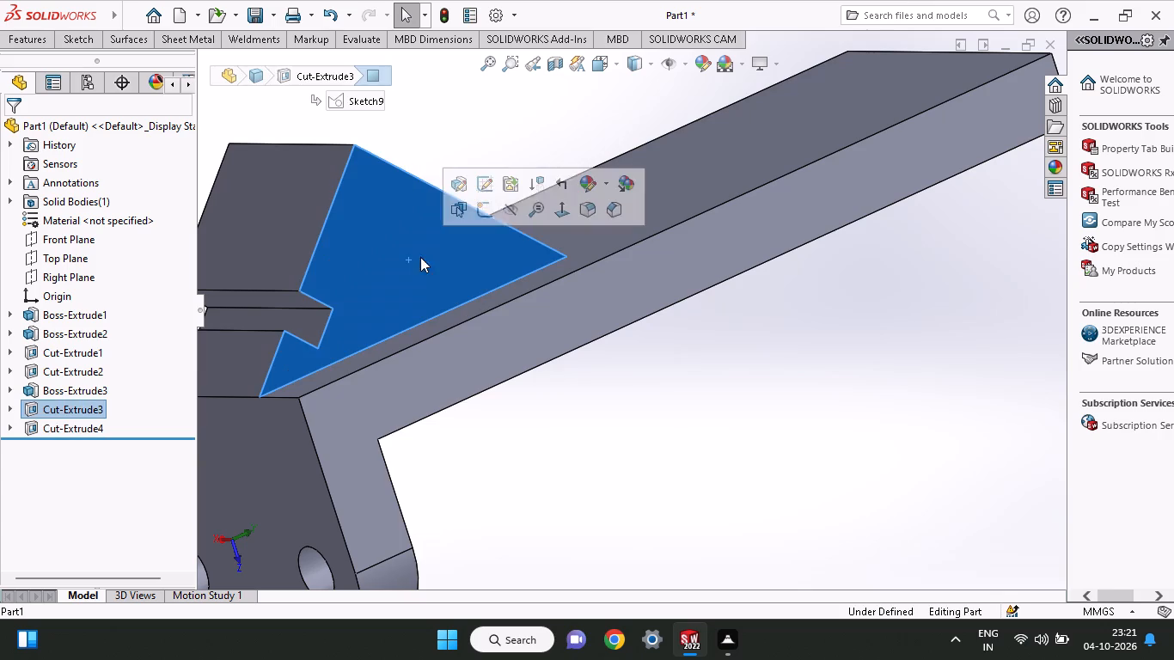
{"action": "left_click", "coordinate": [490, 211]}
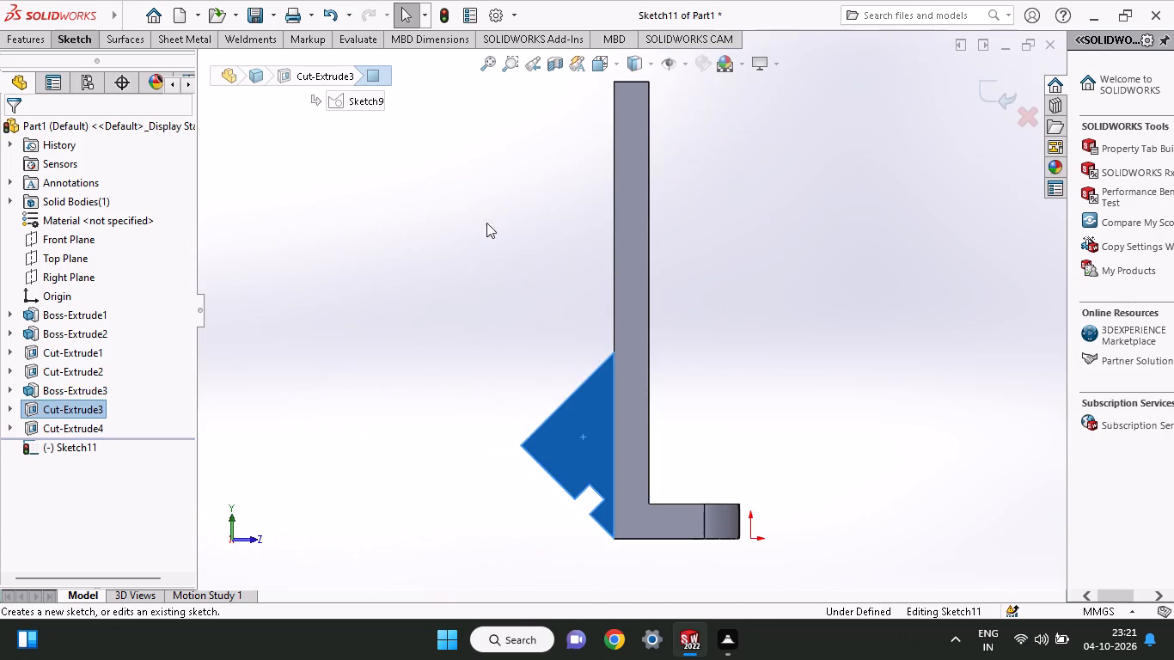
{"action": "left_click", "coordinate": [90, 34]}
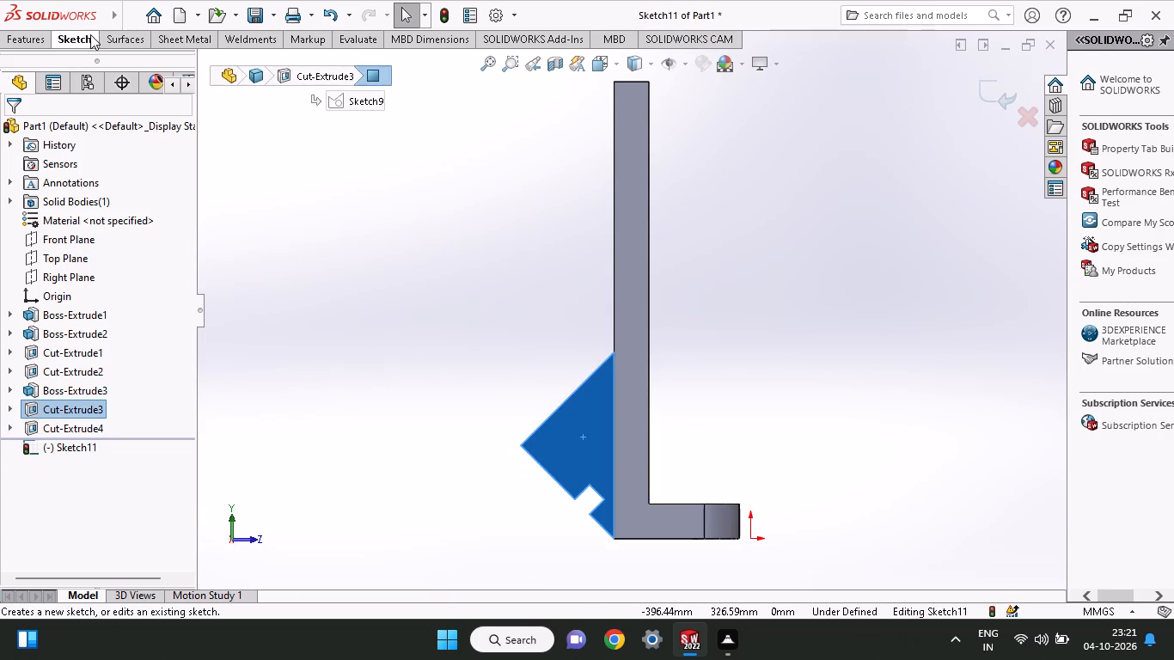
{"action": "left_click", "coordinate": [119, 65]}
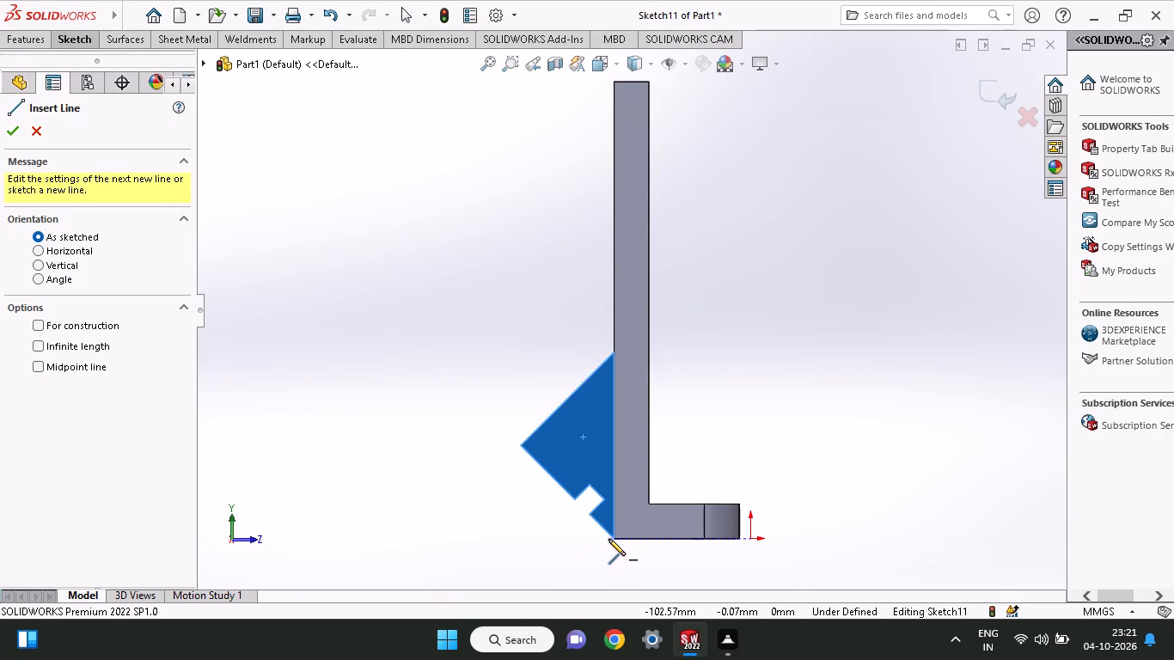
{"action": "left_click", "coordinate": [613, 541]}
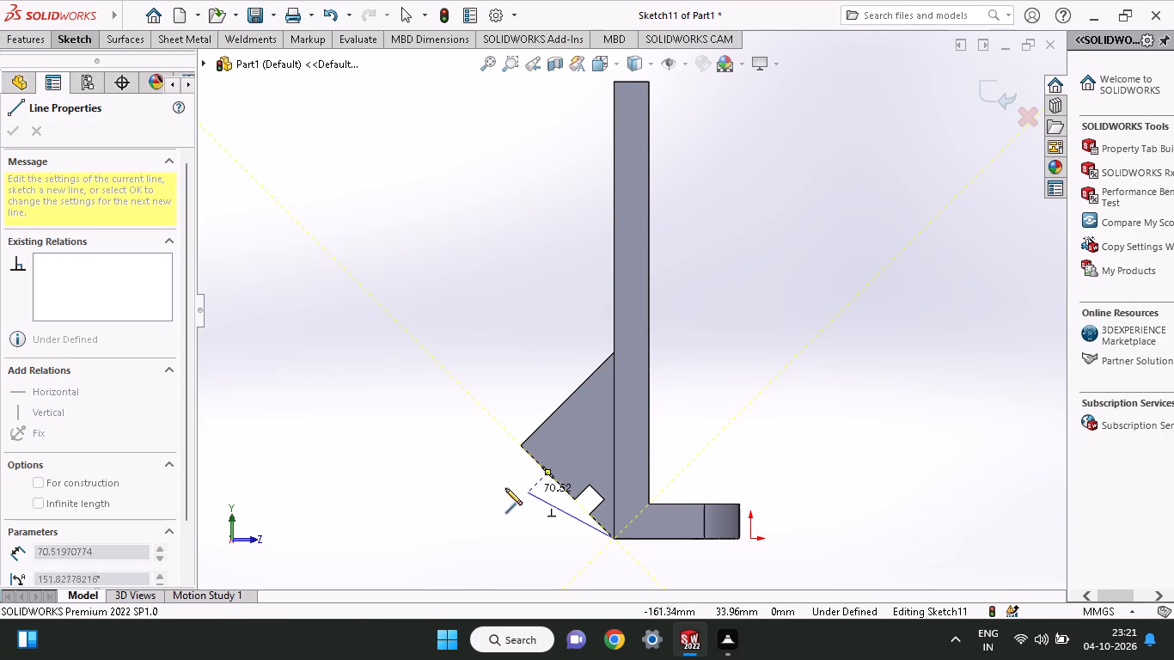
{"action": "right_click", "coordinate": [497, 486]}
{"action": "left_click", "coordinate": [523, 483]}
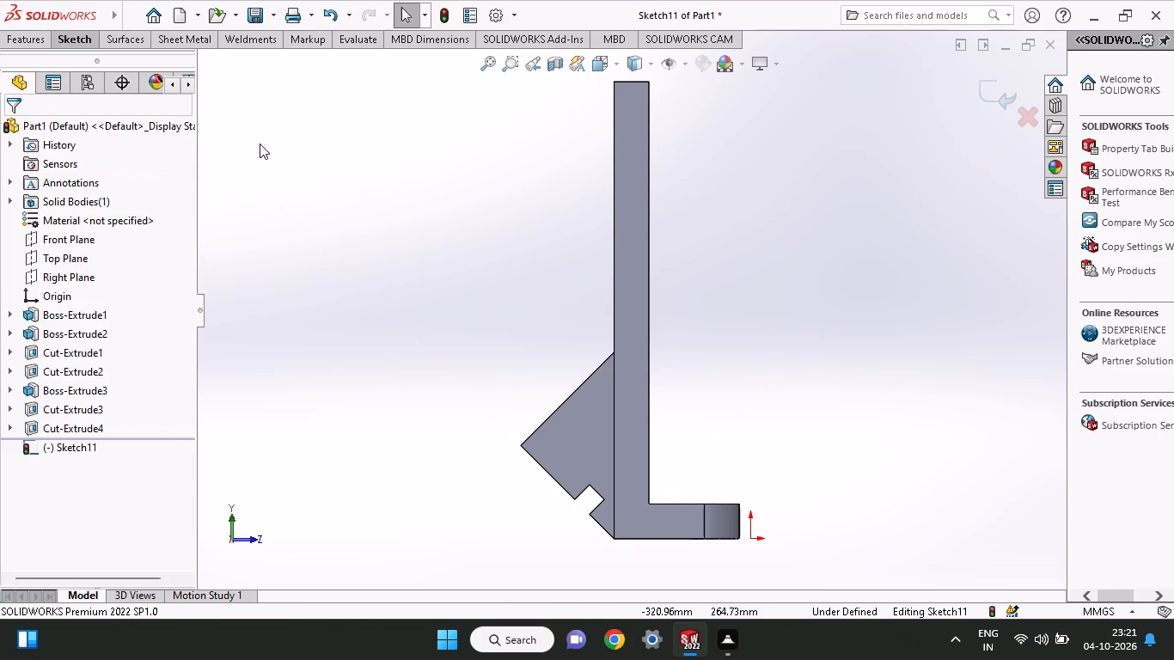
Sketch a line about 24 mm long up the lower sloped edge, starting from the notch's upper corner.
{"action": "left_click", "coordinate": [64, 43]}
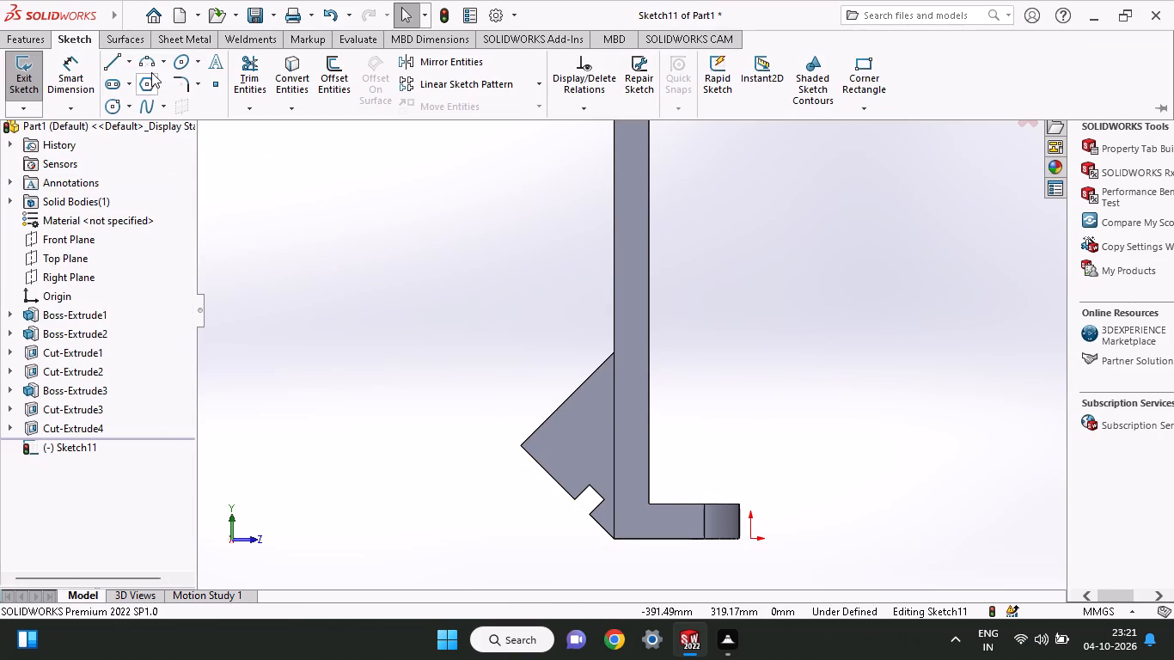
{"action": "left_click", "coordinate": [118, 64]}
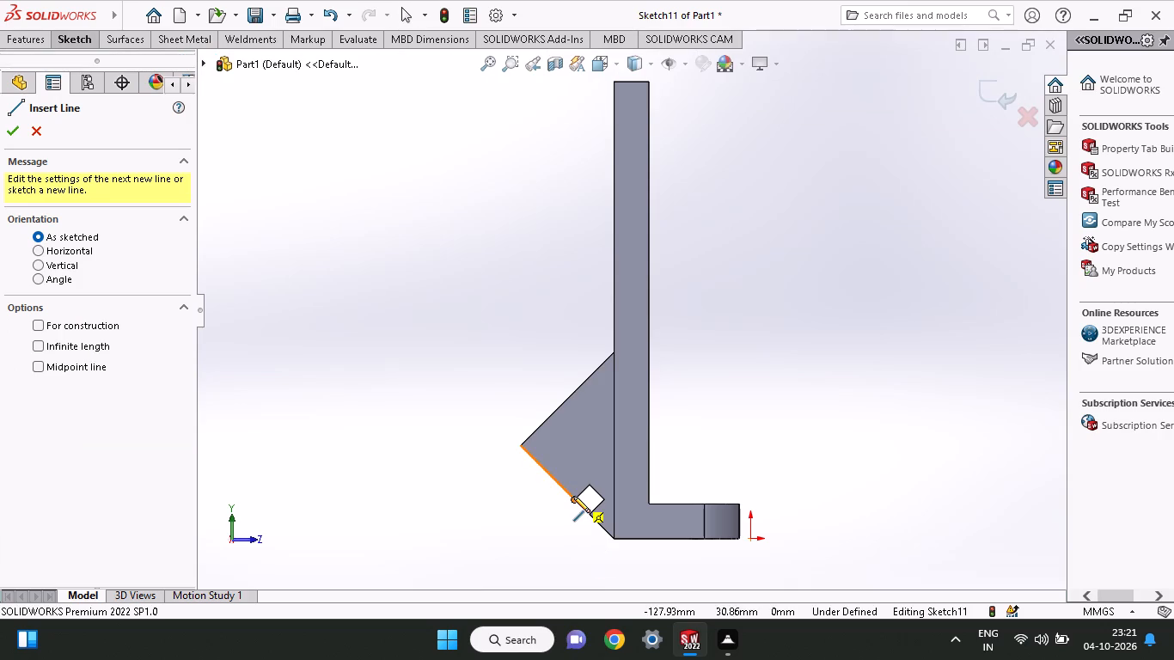
{"action": "left_click", "coordinate": [573, 496]}
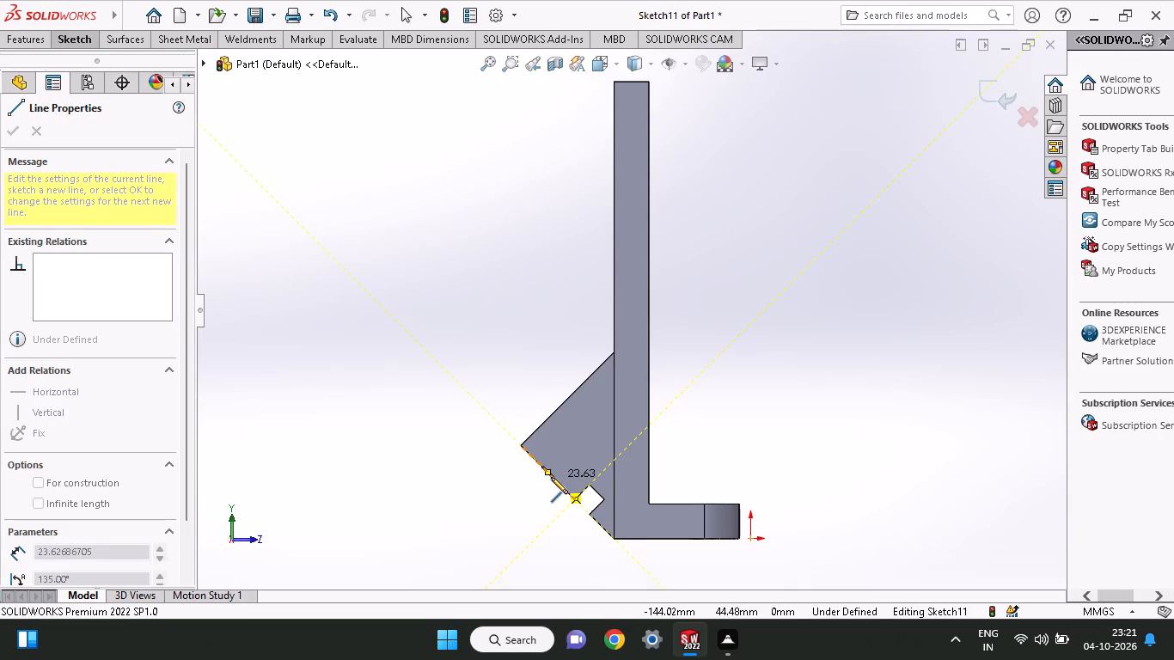
{"action": "left_click", "coordinate": [551, 477]}
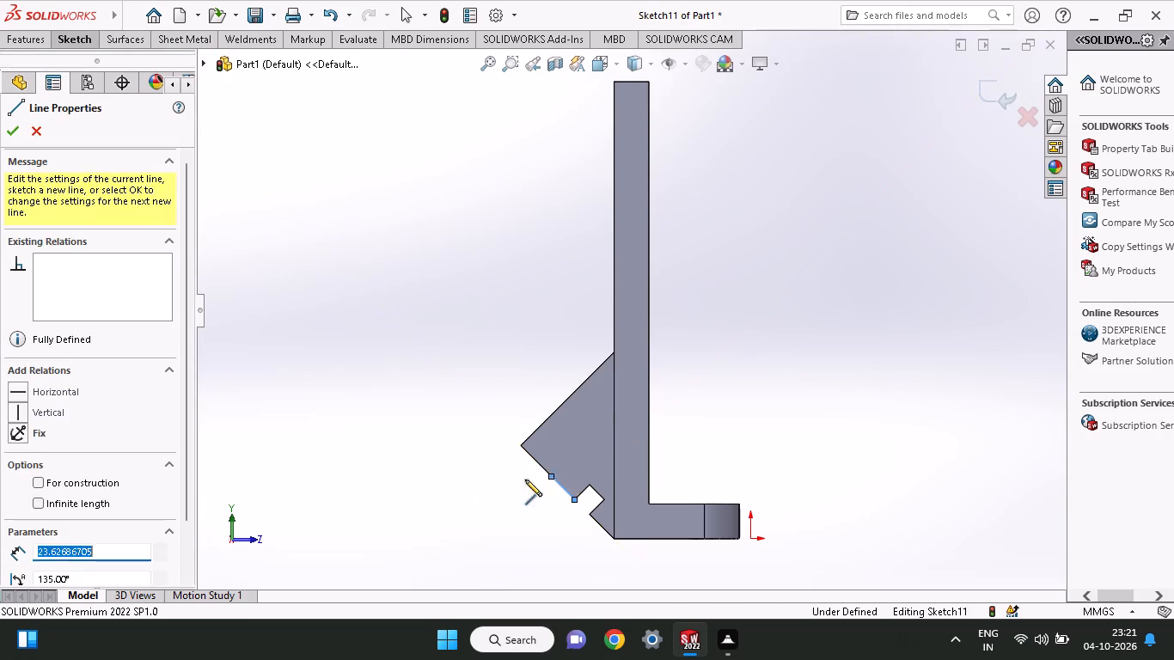
{"action": "right_click", "coordinate": [437, 485]}
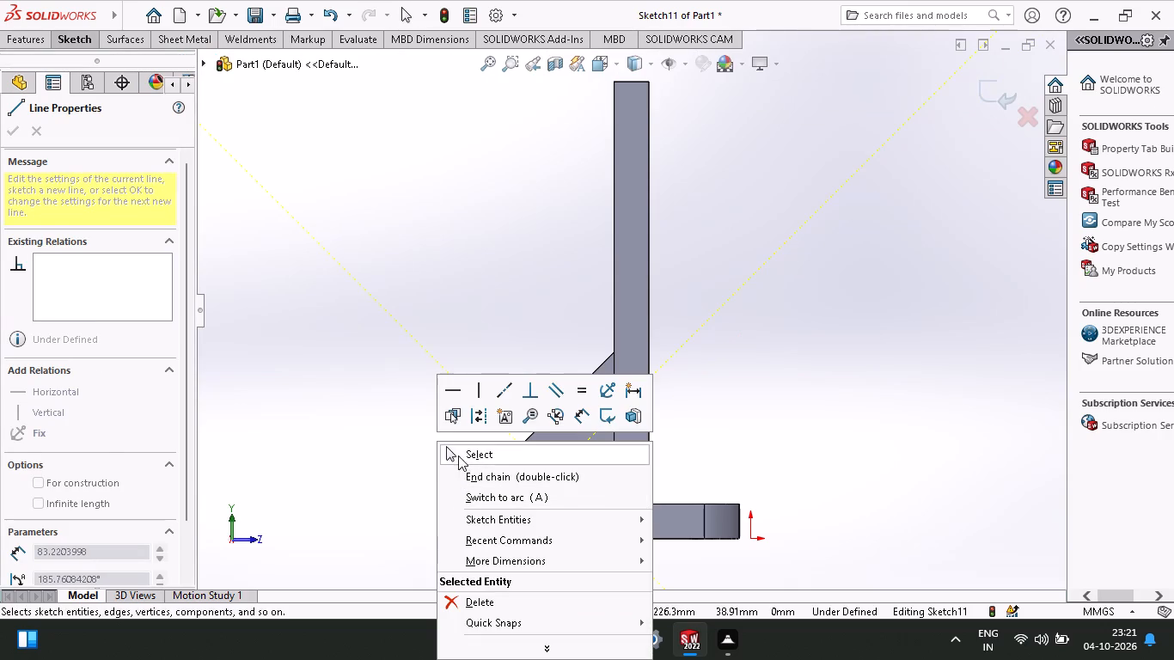
{"action": "left_click", "coordinate": [458, 455]}
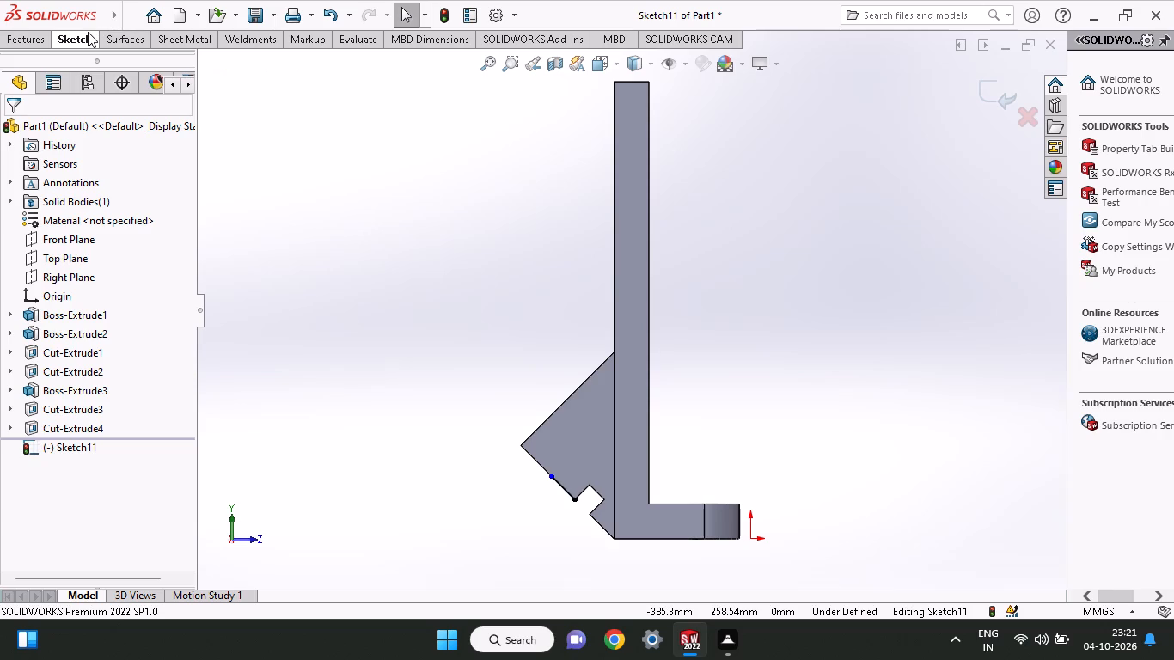
Dimension the line along the sloped edge to 35 mm.
{"action": "left_click", "coordinate": [77, 41]}
{"action": "left_click", "coordinate": [89, 74]}
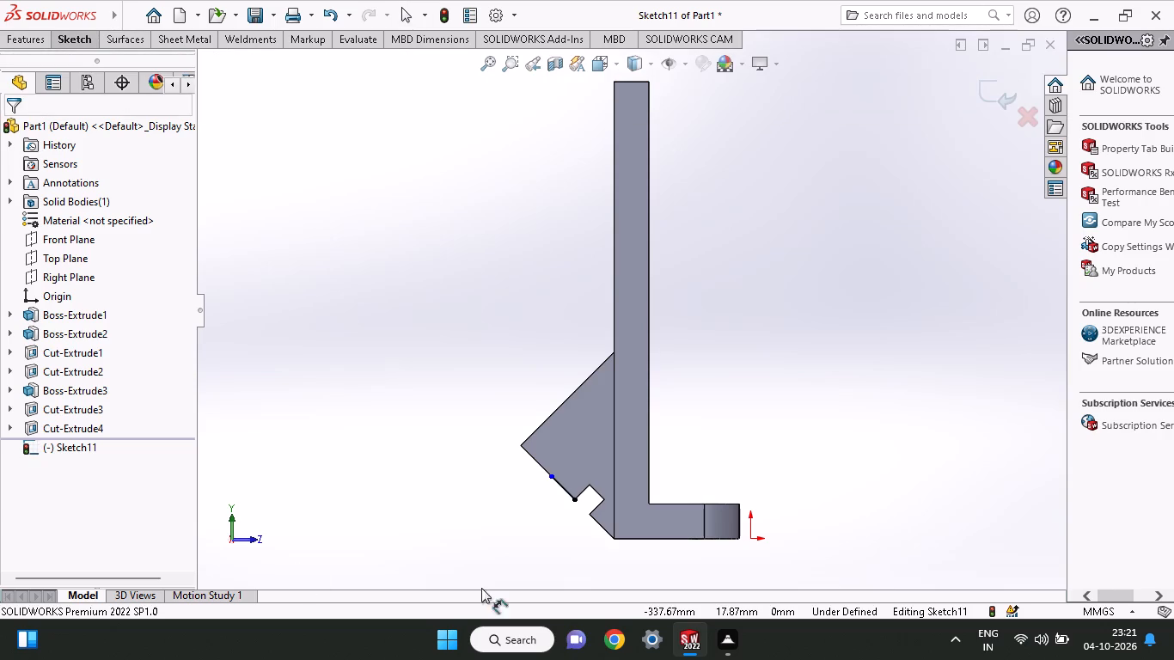
{"action": "left_click", "coordinate": [574, 501]}
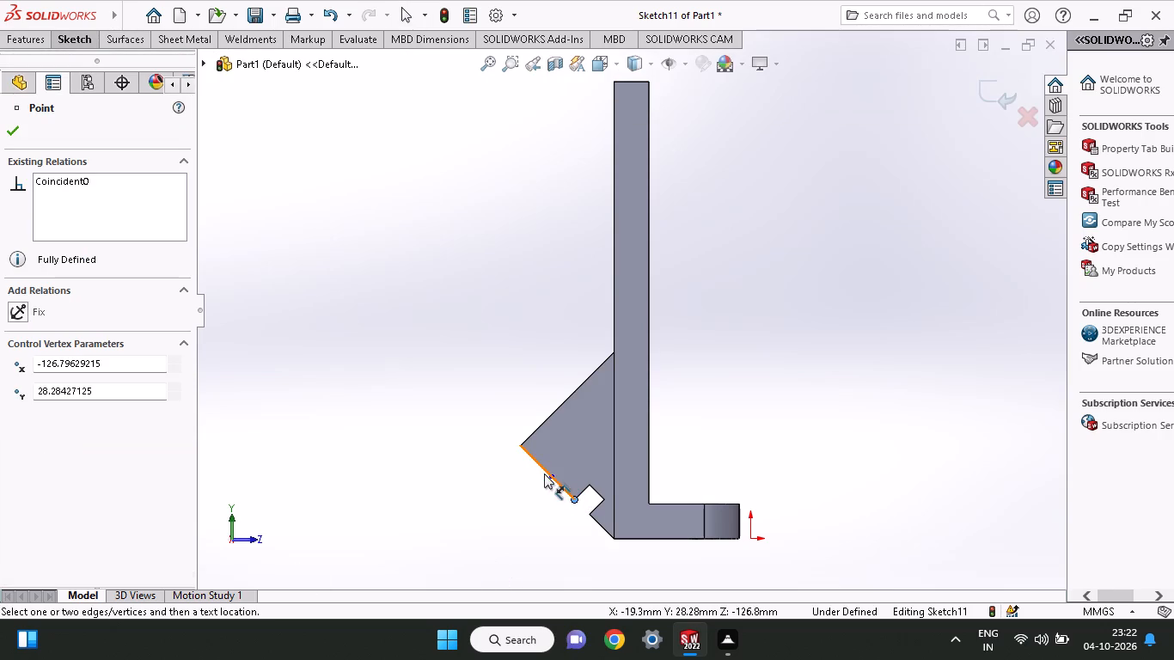
{"action": "left_click", "coordinate": [550, 474]}
{"action": "left_click", "coordinate": [522, 507]}
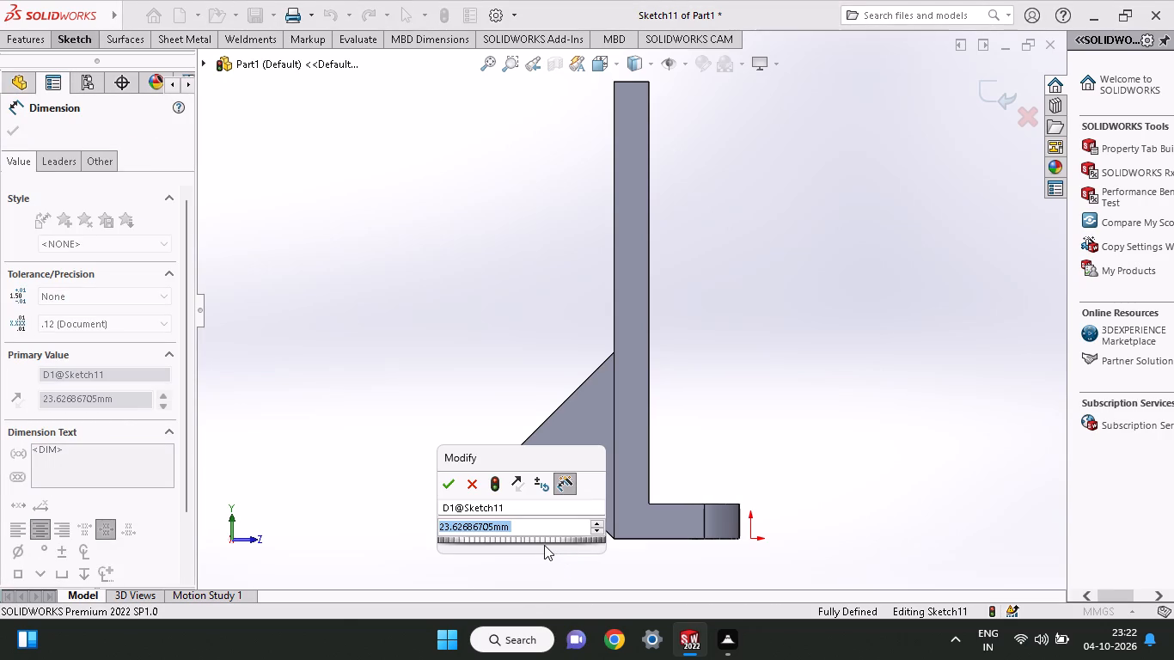
{"action": "type", "text": "35"}
{"action": "key", "text": "Return"}
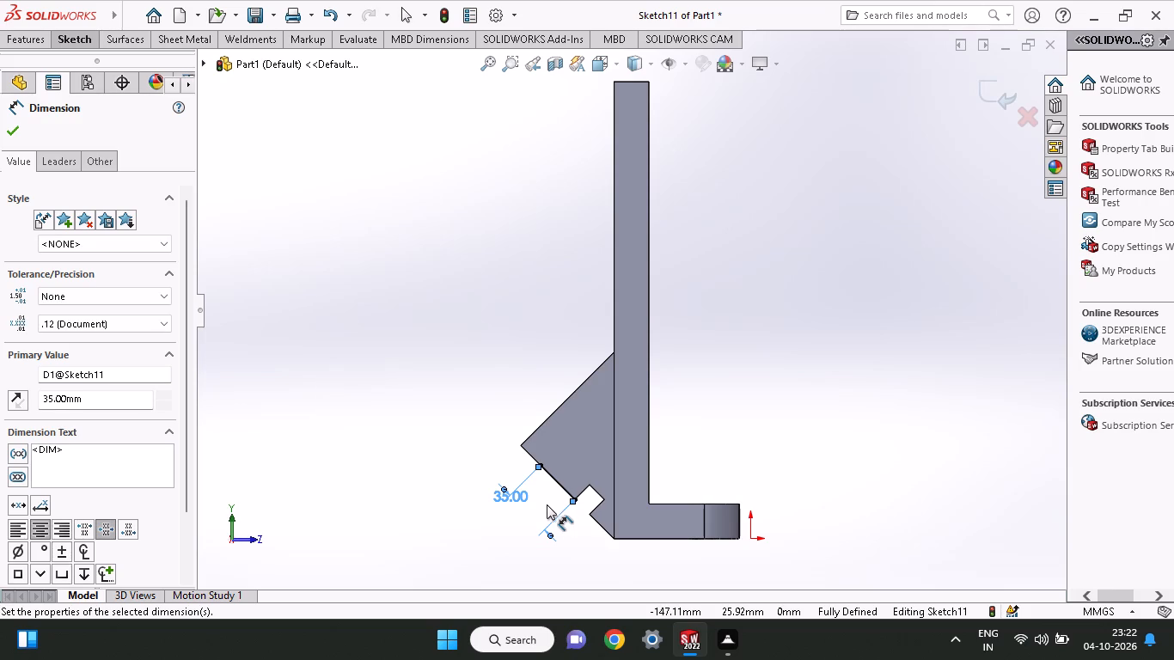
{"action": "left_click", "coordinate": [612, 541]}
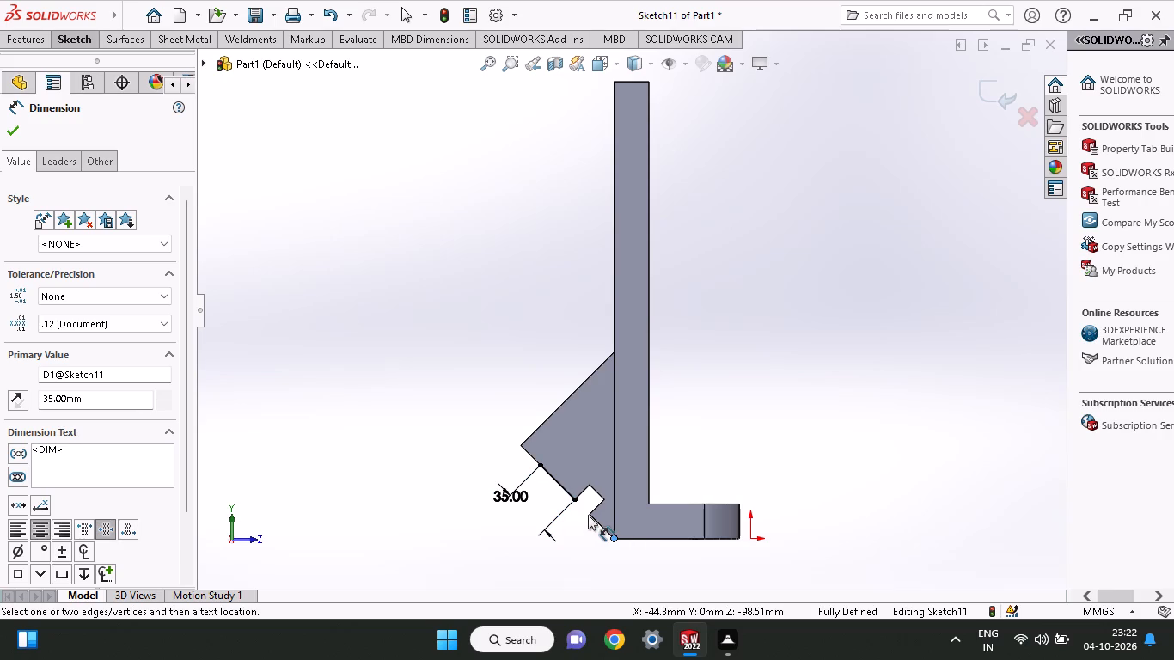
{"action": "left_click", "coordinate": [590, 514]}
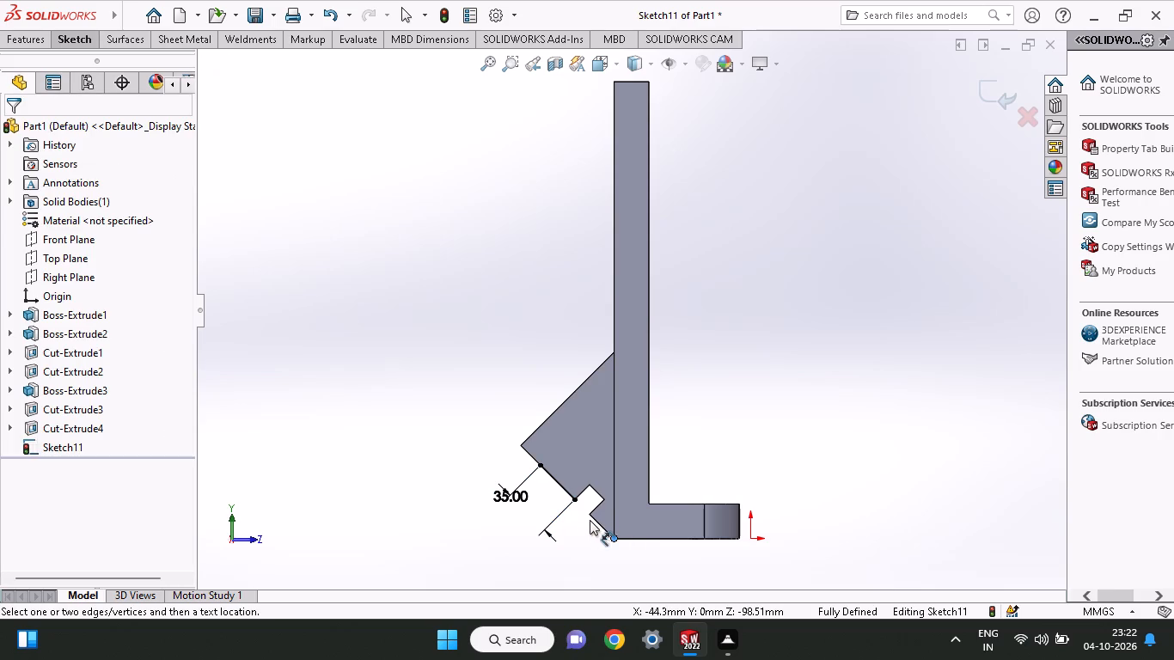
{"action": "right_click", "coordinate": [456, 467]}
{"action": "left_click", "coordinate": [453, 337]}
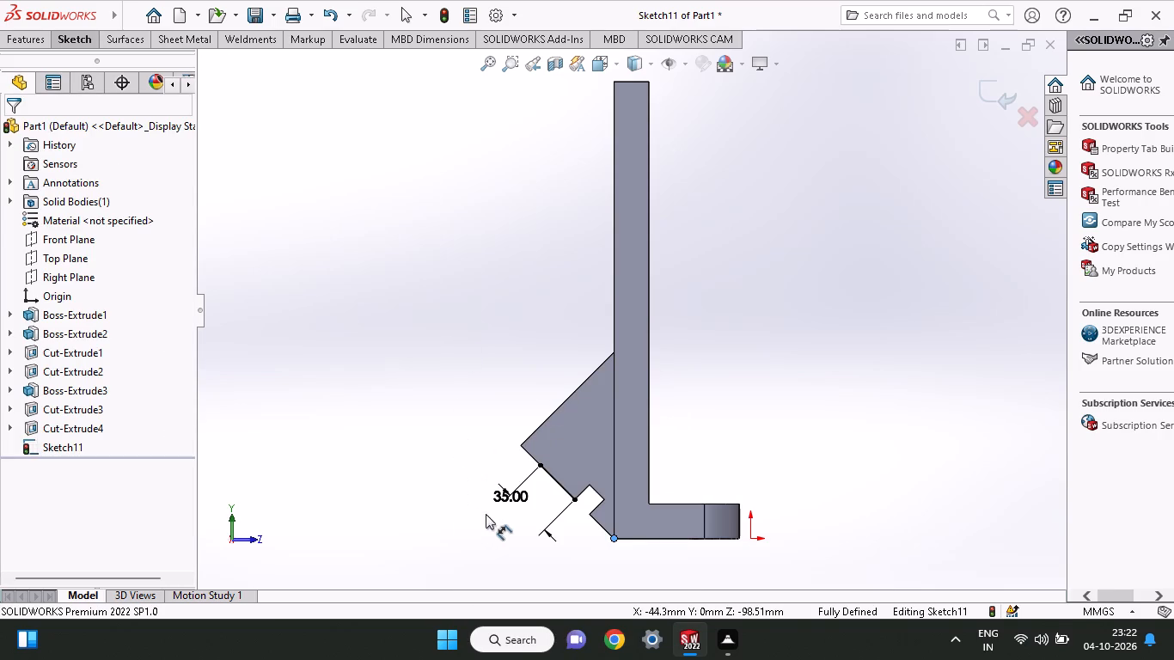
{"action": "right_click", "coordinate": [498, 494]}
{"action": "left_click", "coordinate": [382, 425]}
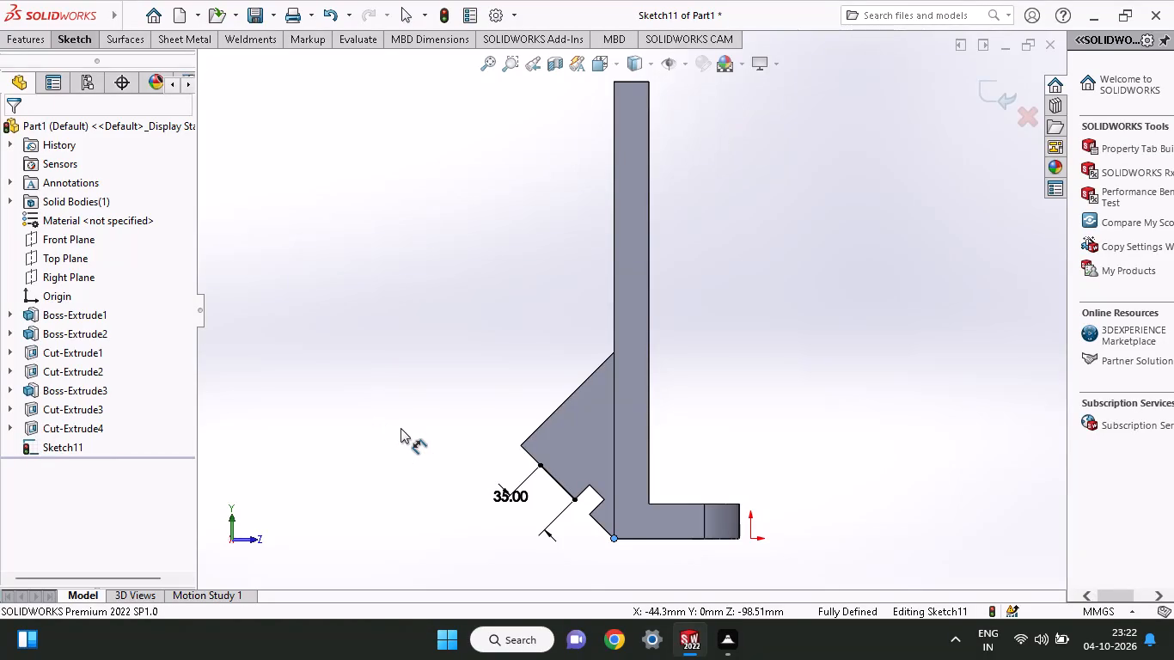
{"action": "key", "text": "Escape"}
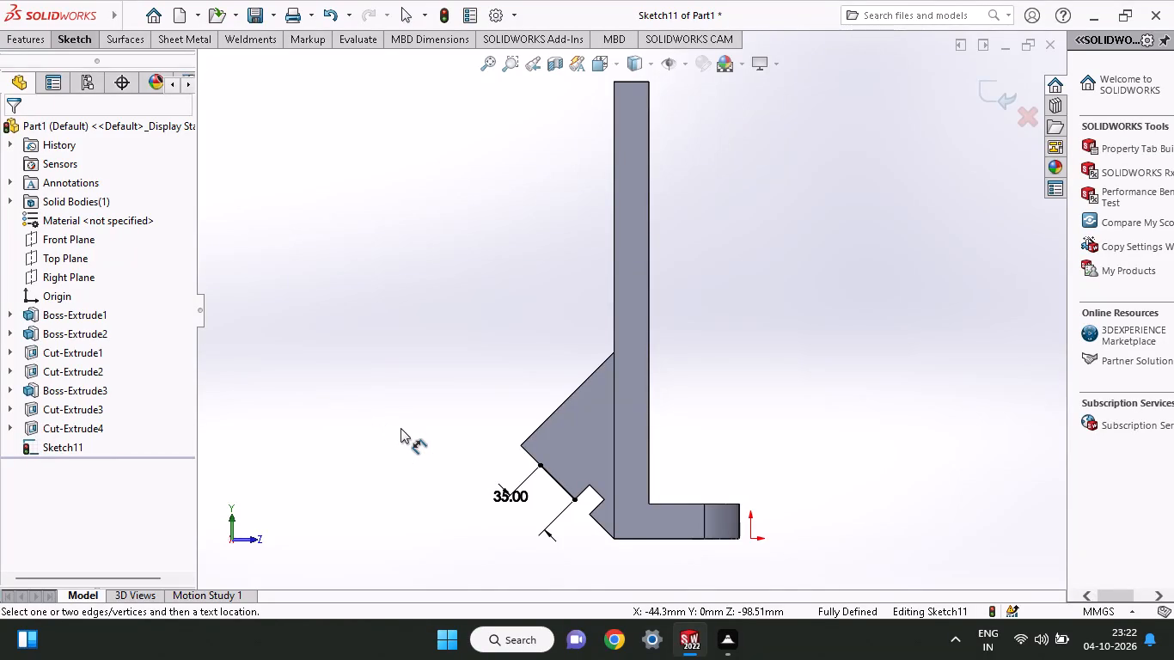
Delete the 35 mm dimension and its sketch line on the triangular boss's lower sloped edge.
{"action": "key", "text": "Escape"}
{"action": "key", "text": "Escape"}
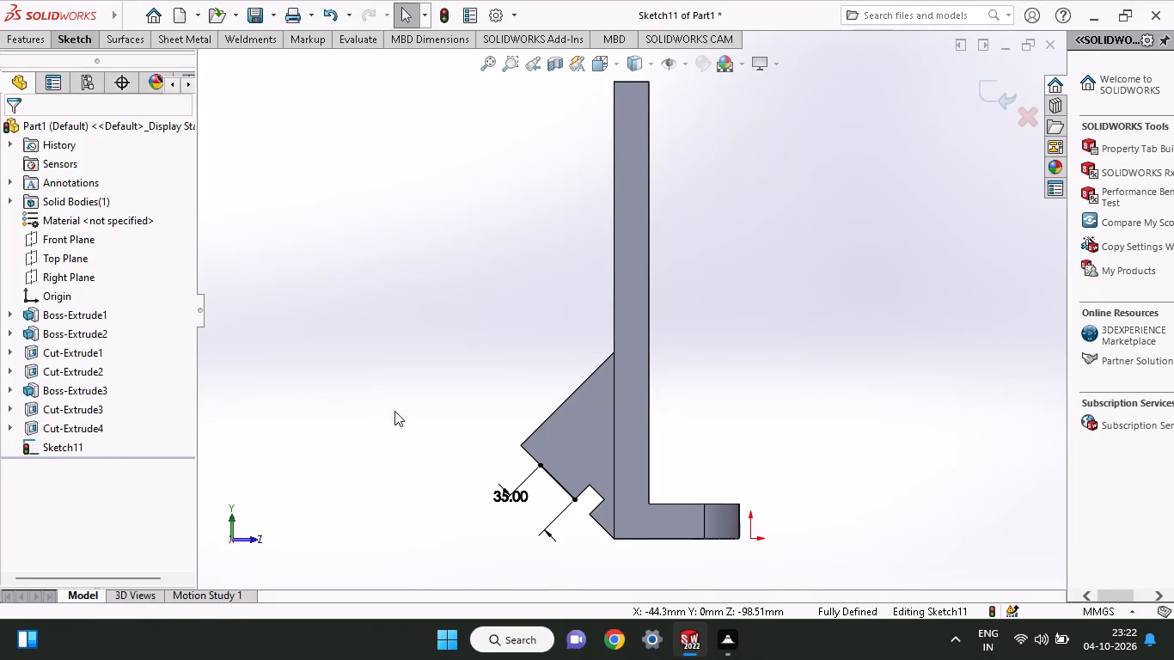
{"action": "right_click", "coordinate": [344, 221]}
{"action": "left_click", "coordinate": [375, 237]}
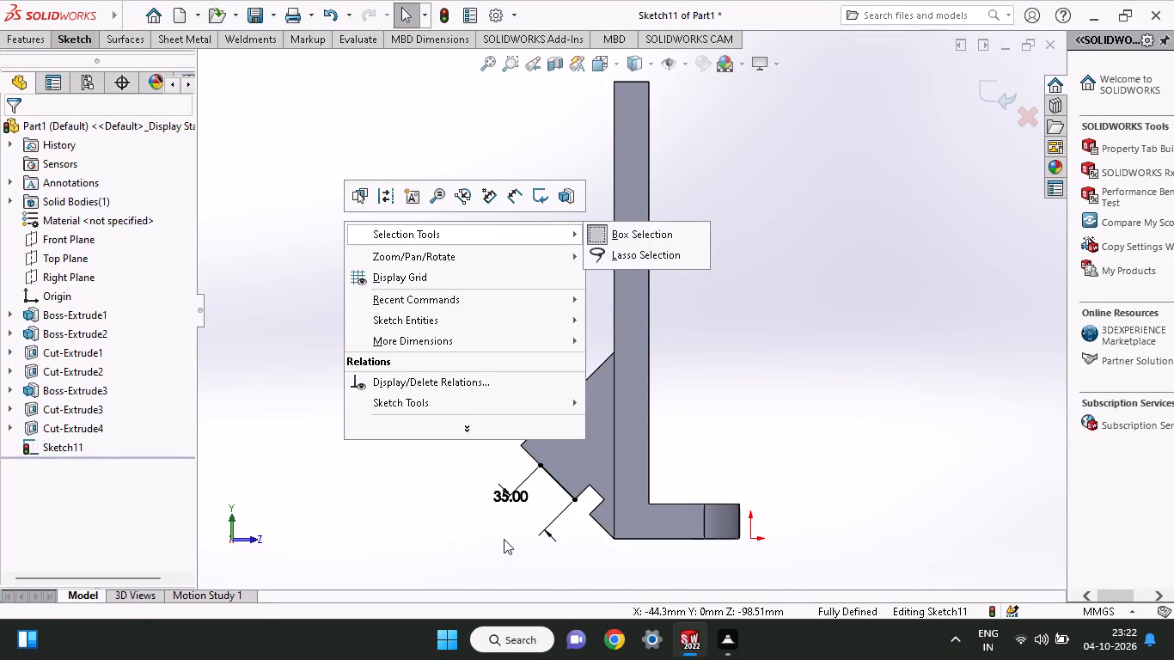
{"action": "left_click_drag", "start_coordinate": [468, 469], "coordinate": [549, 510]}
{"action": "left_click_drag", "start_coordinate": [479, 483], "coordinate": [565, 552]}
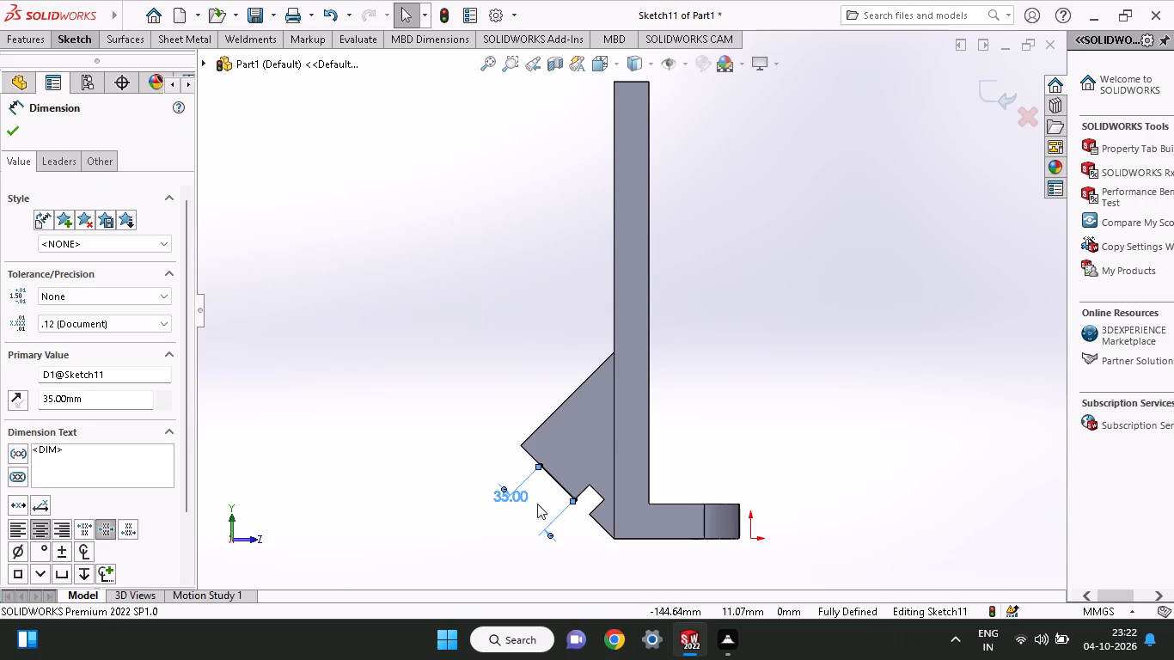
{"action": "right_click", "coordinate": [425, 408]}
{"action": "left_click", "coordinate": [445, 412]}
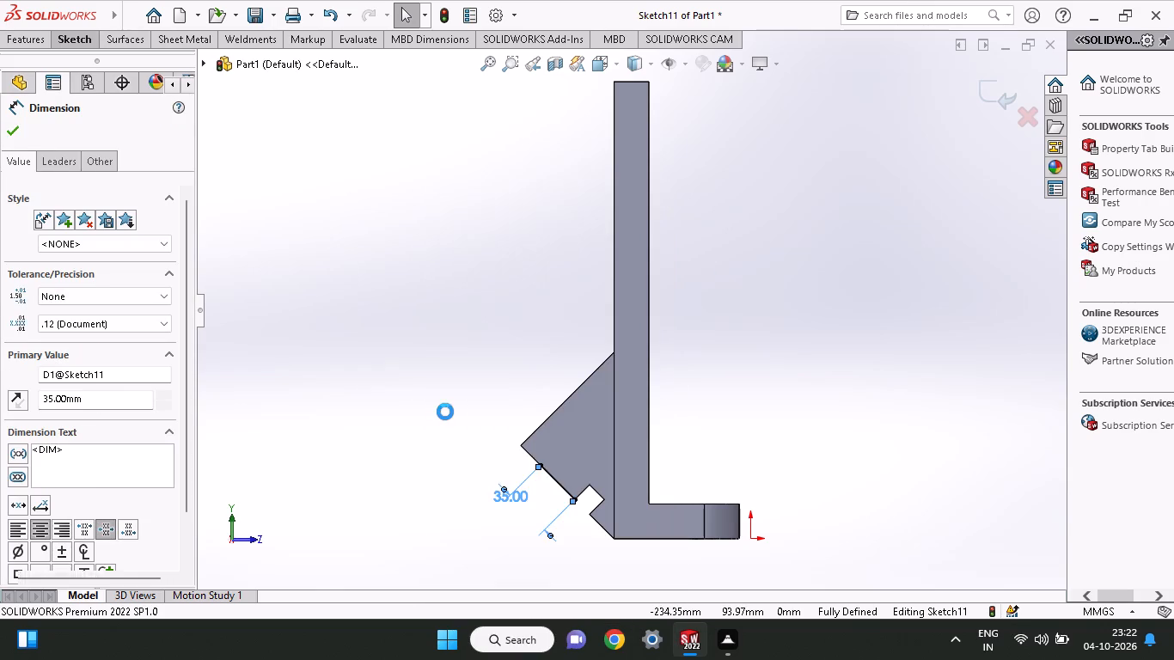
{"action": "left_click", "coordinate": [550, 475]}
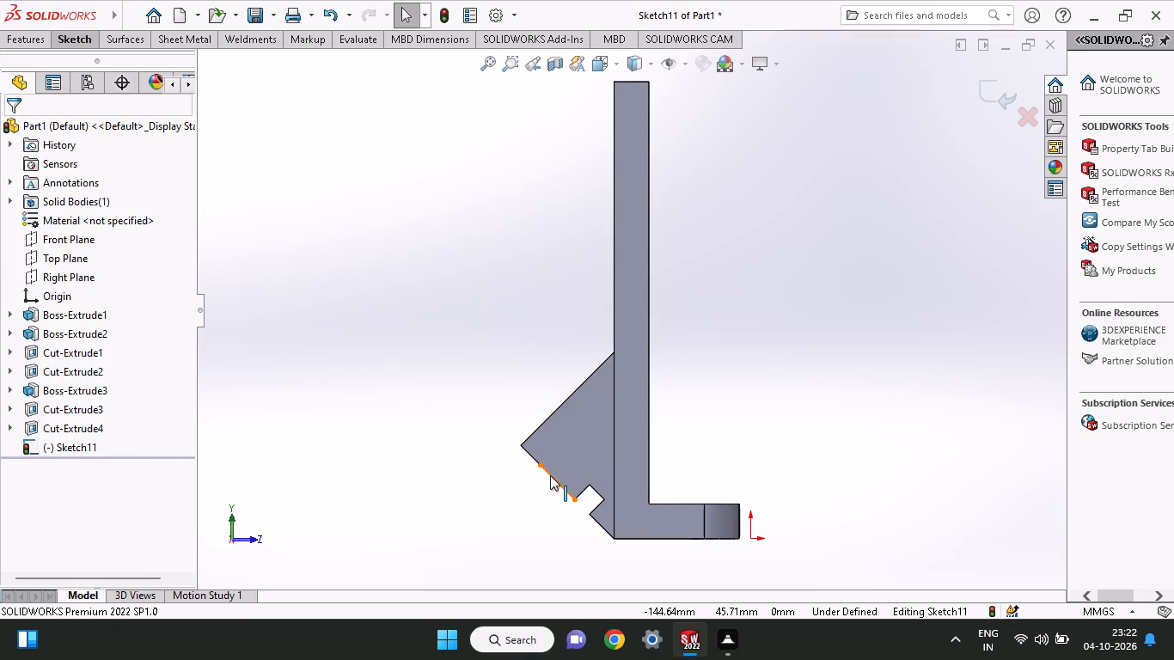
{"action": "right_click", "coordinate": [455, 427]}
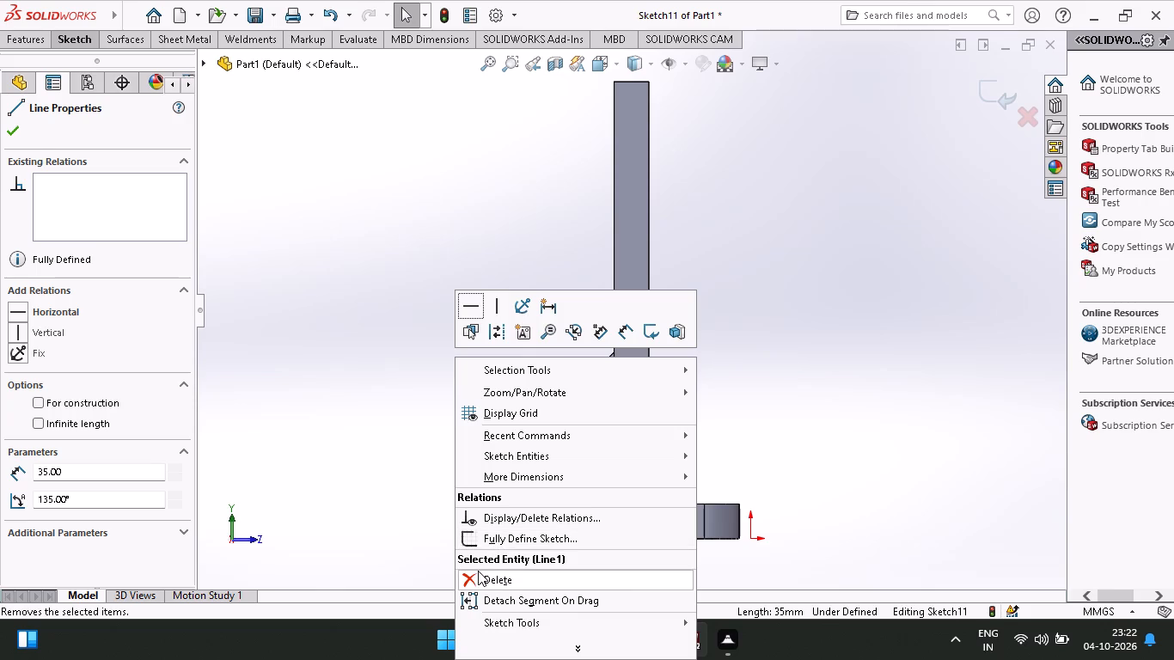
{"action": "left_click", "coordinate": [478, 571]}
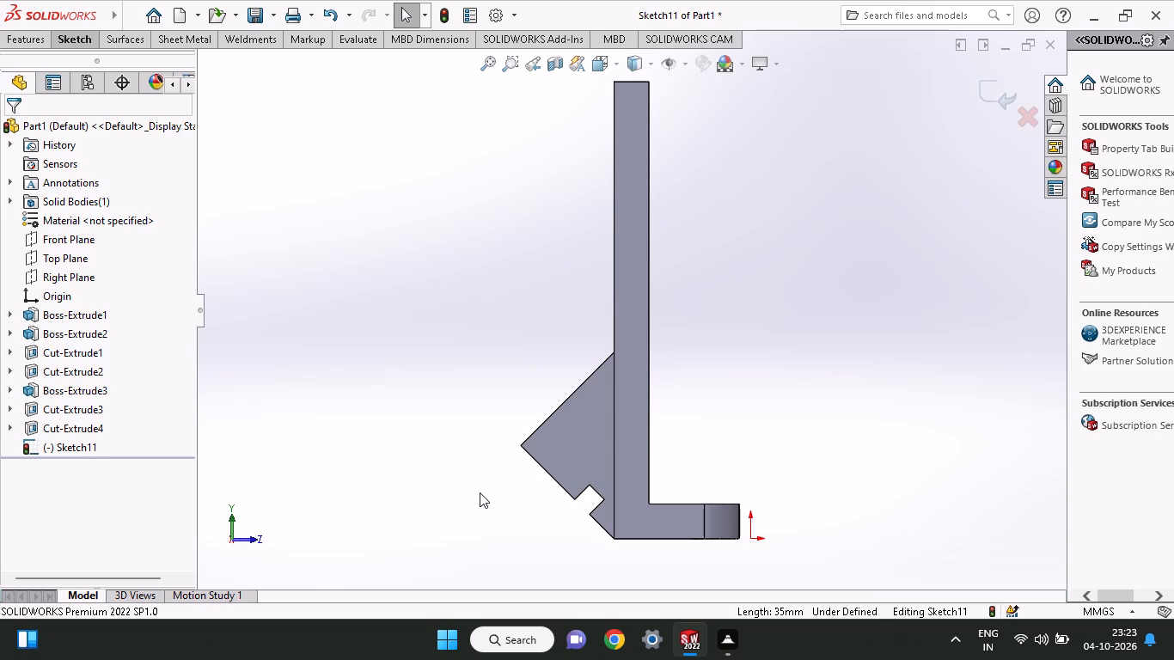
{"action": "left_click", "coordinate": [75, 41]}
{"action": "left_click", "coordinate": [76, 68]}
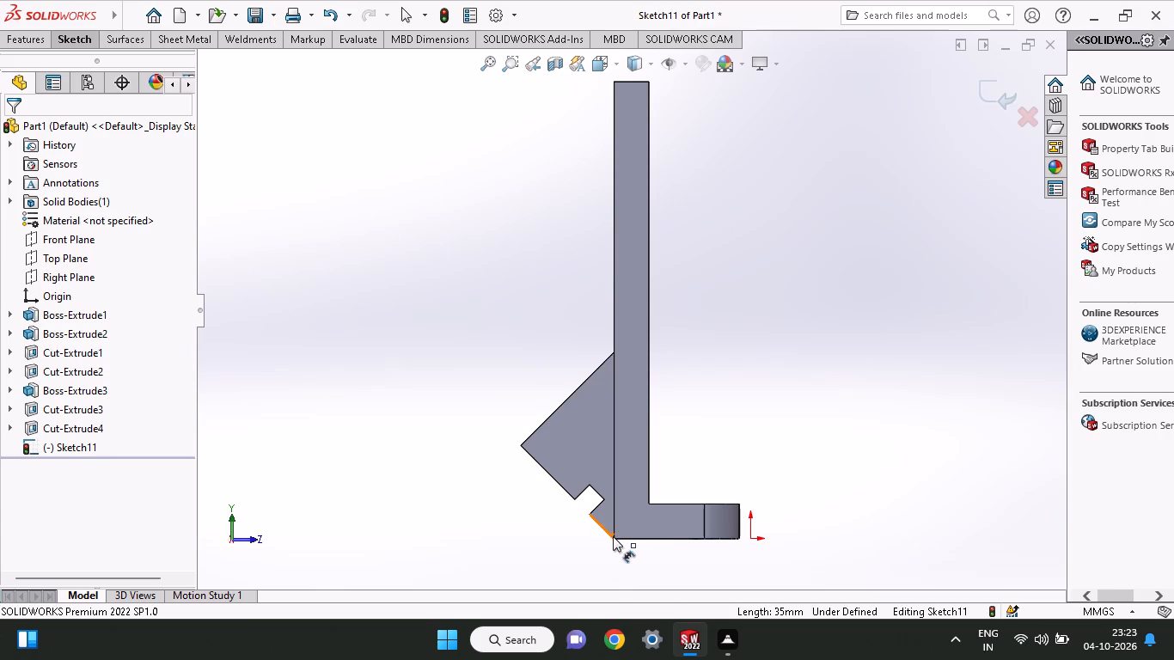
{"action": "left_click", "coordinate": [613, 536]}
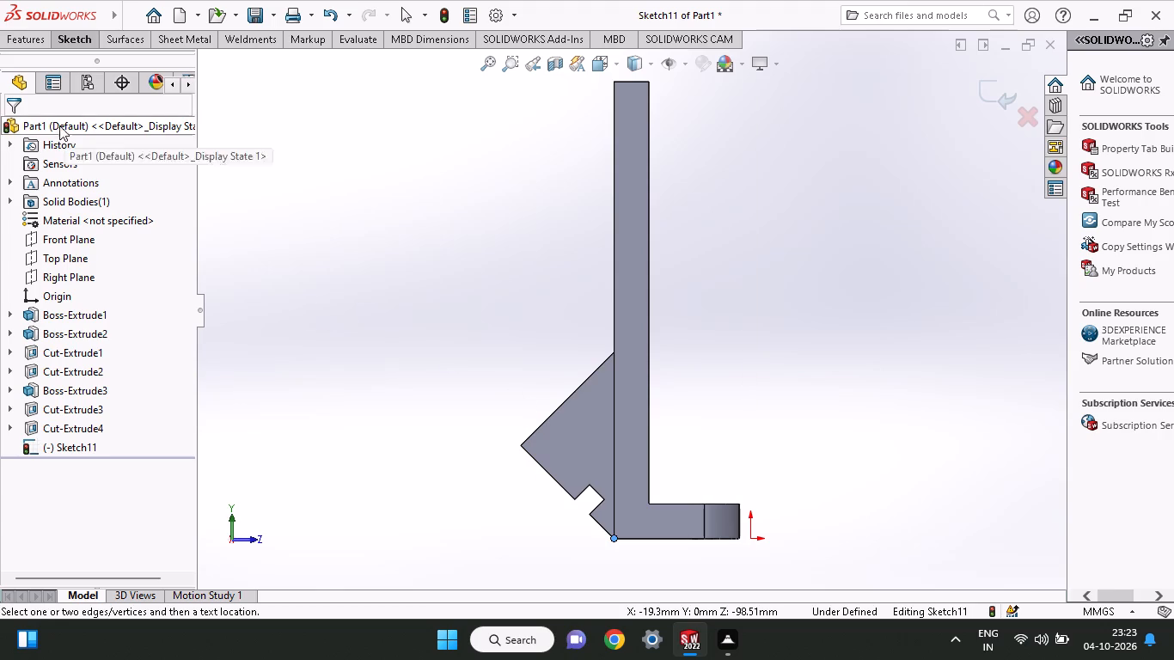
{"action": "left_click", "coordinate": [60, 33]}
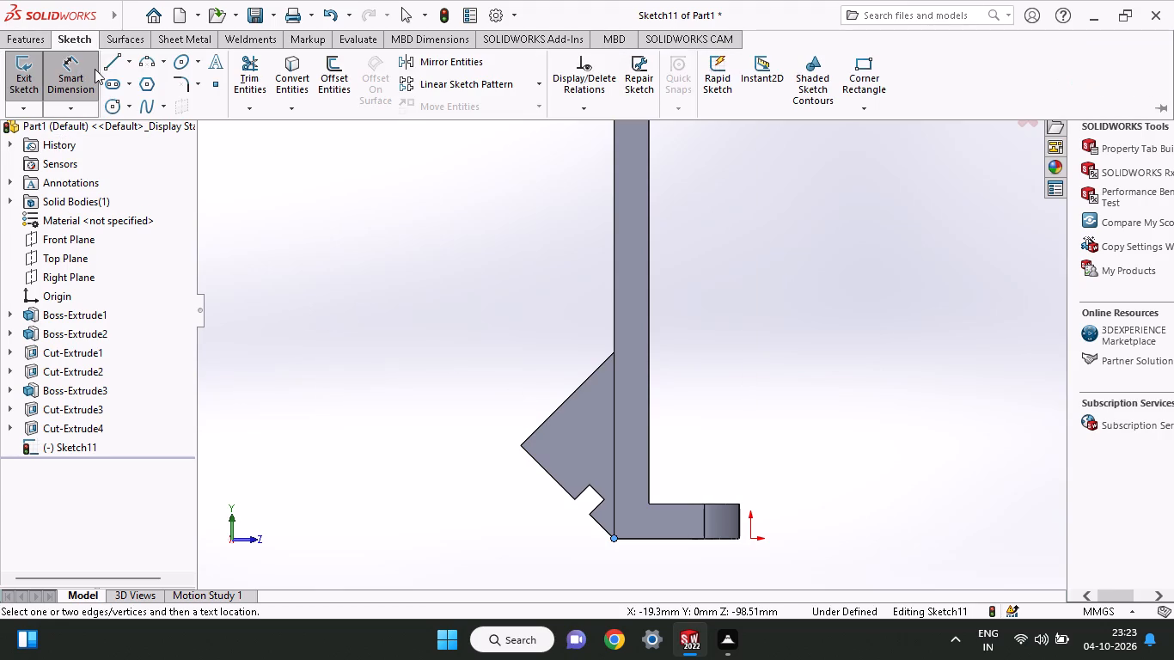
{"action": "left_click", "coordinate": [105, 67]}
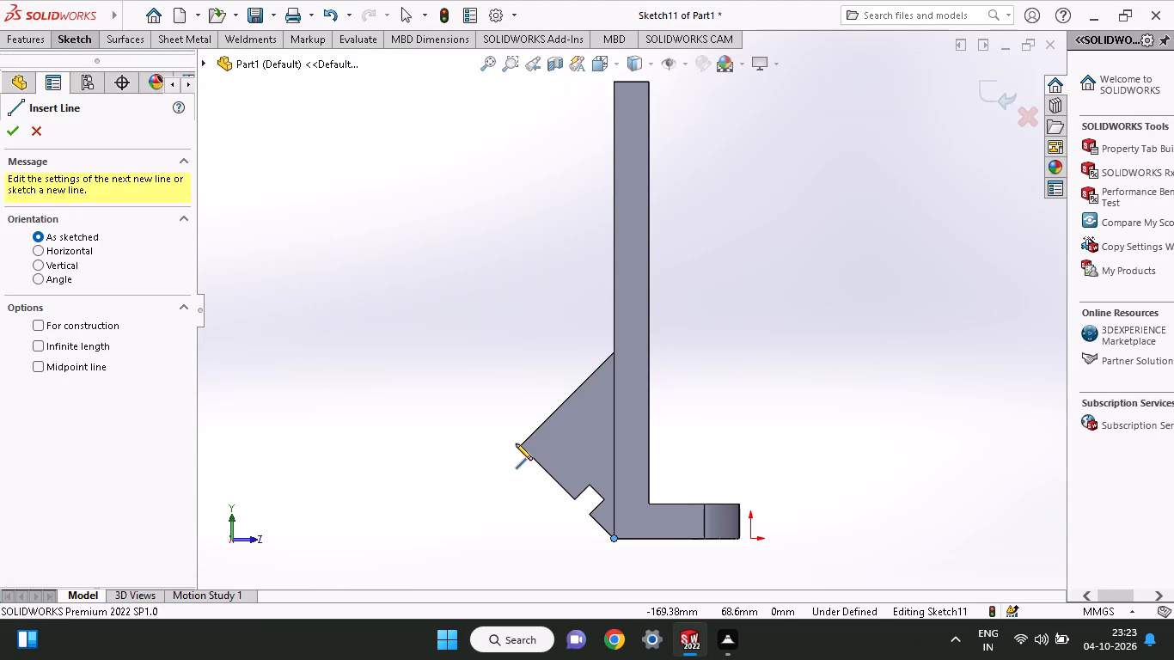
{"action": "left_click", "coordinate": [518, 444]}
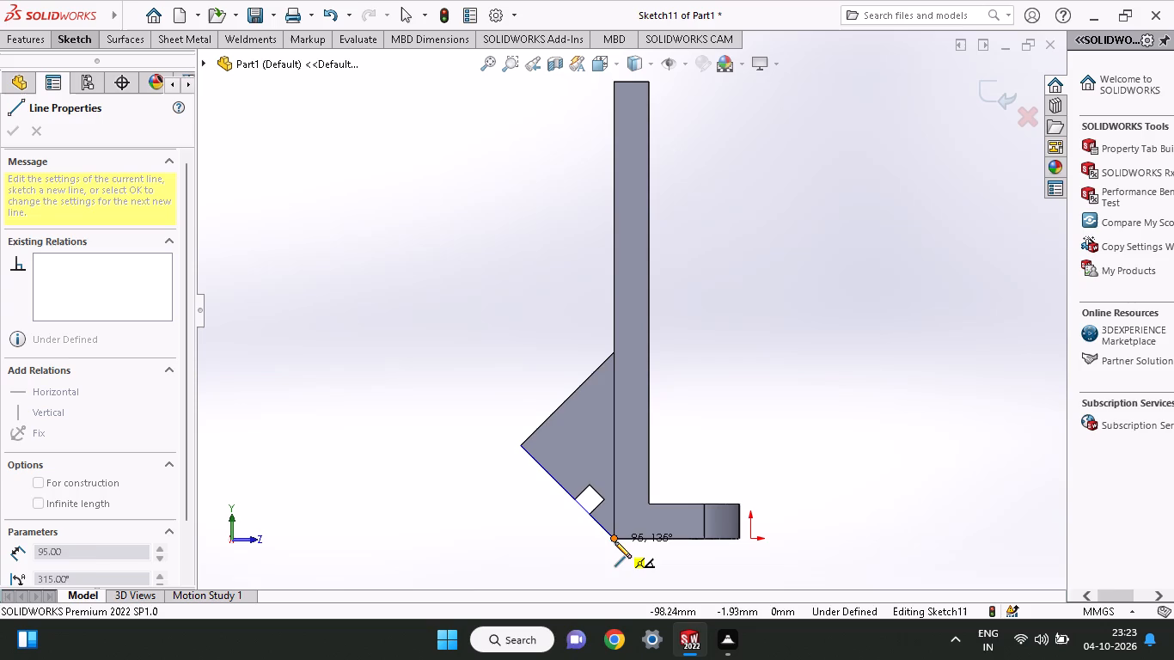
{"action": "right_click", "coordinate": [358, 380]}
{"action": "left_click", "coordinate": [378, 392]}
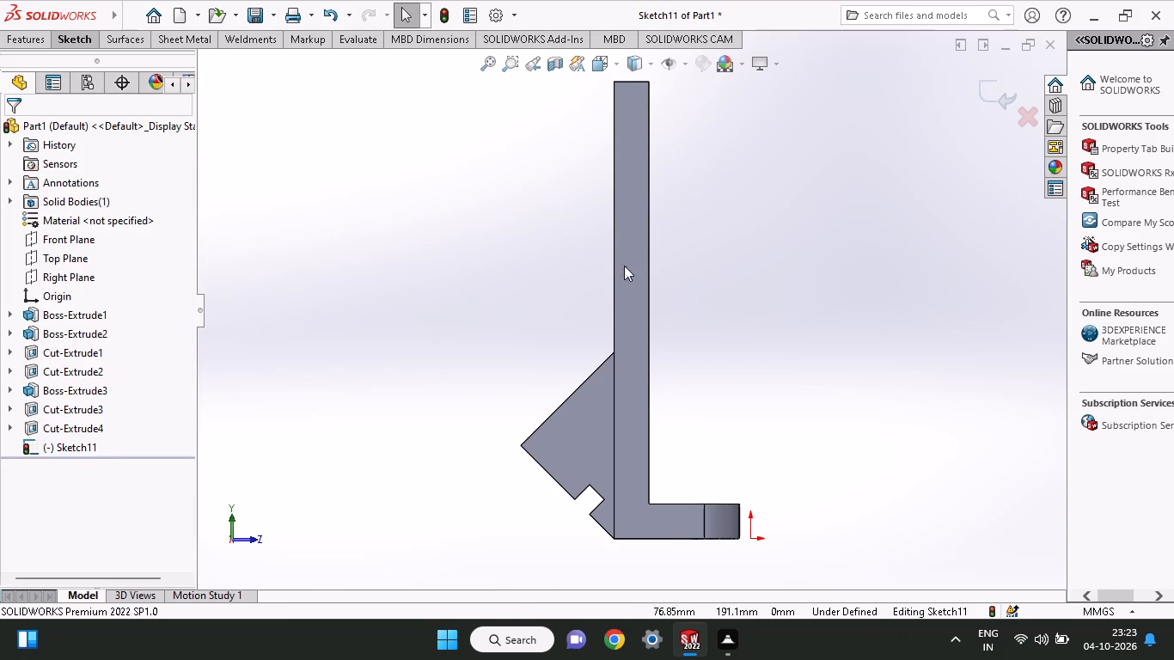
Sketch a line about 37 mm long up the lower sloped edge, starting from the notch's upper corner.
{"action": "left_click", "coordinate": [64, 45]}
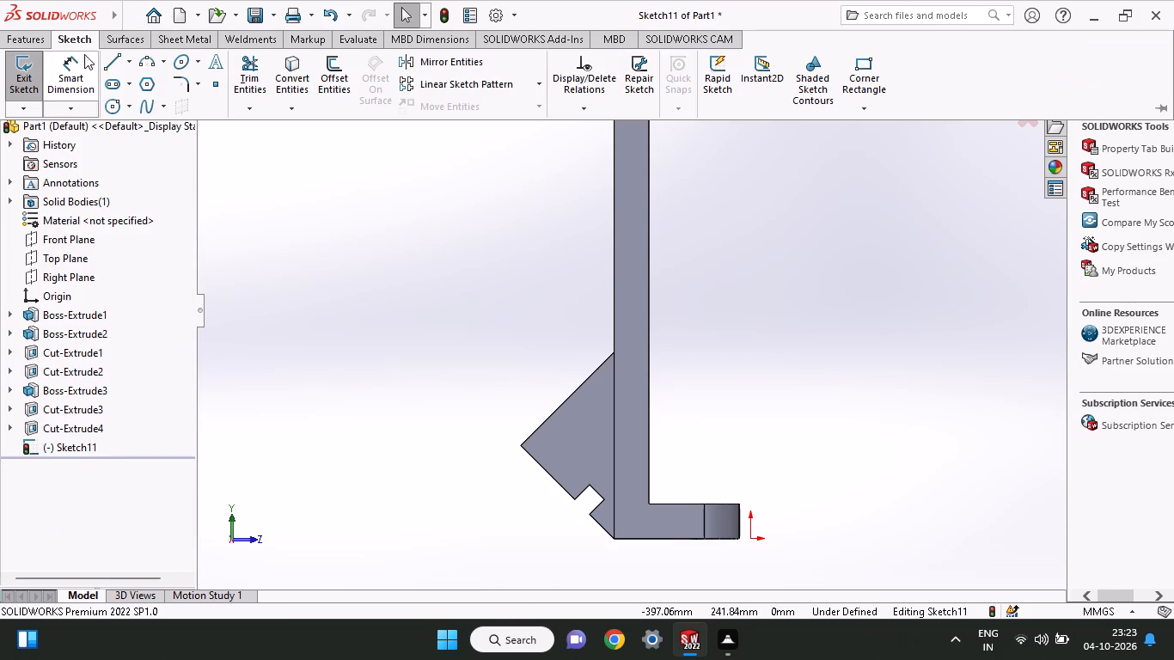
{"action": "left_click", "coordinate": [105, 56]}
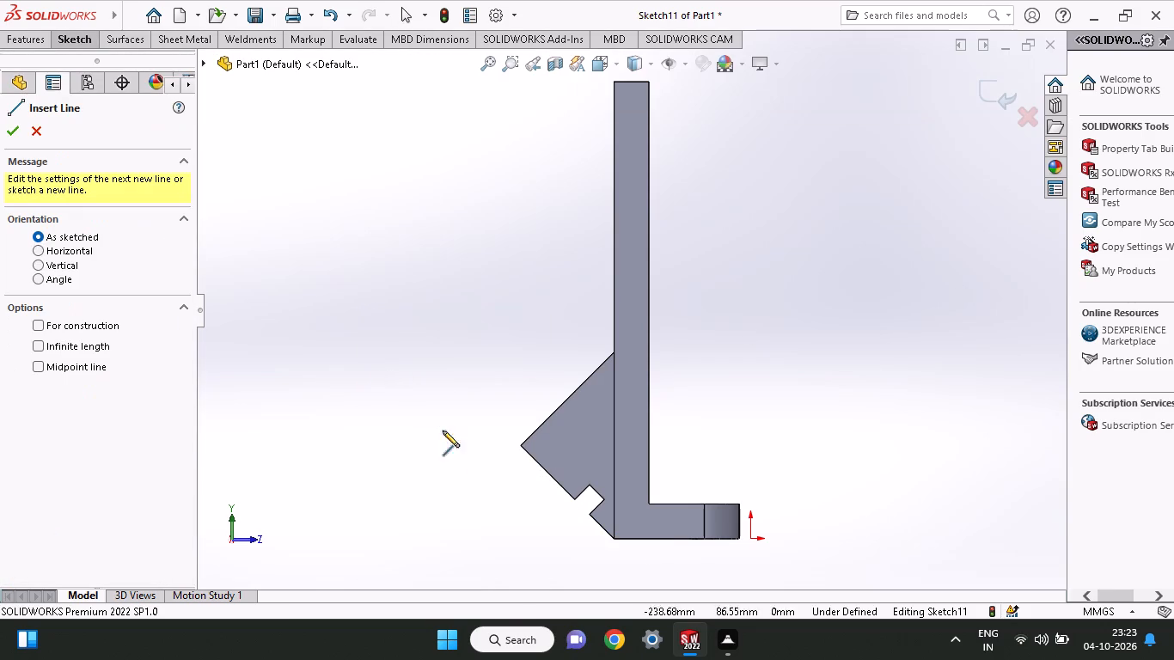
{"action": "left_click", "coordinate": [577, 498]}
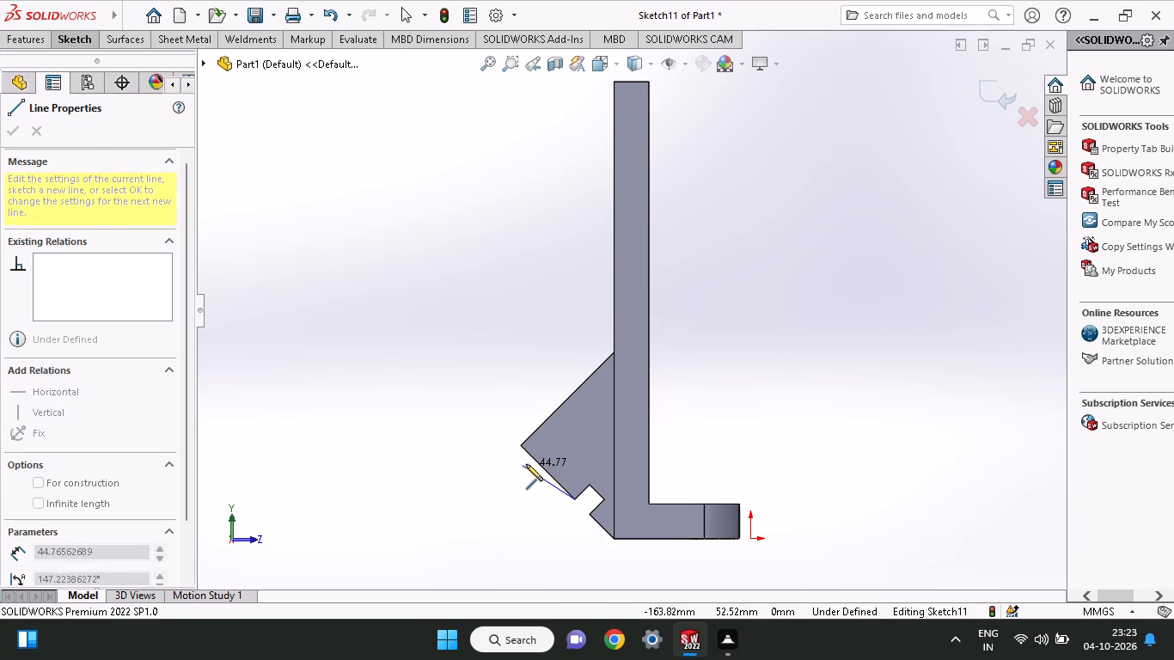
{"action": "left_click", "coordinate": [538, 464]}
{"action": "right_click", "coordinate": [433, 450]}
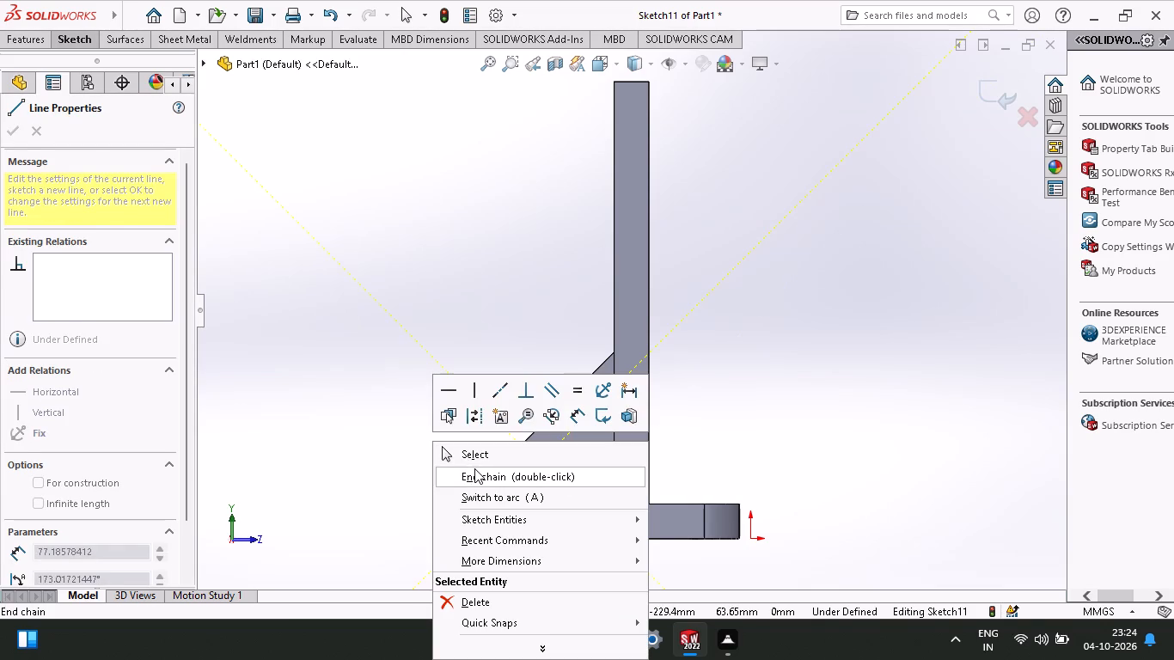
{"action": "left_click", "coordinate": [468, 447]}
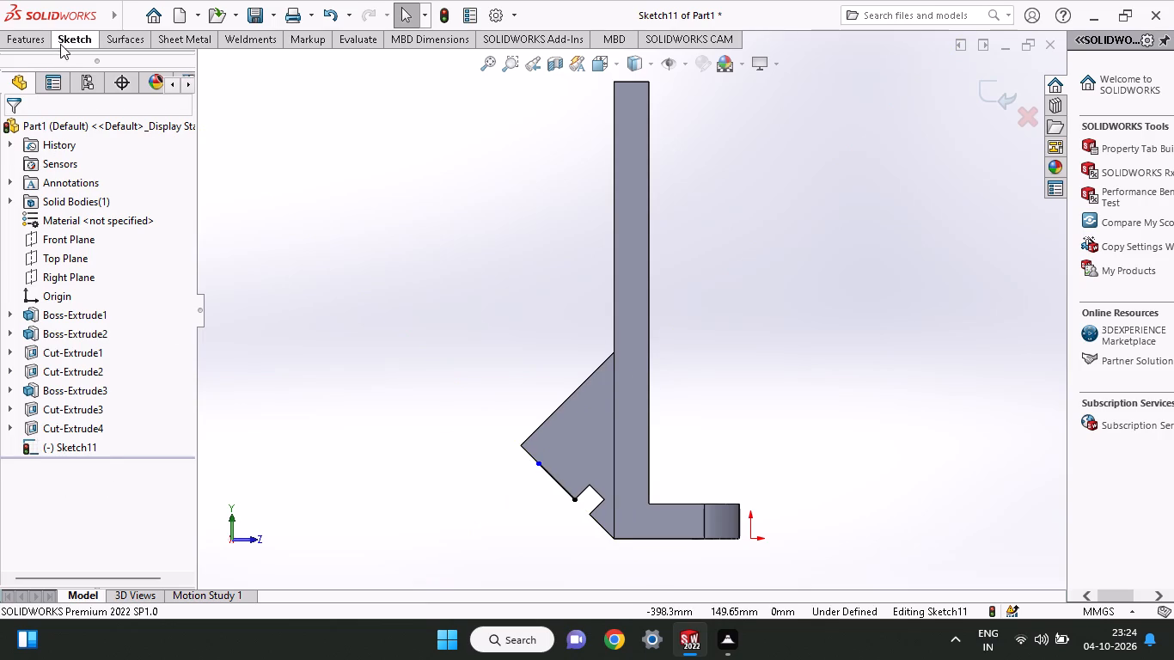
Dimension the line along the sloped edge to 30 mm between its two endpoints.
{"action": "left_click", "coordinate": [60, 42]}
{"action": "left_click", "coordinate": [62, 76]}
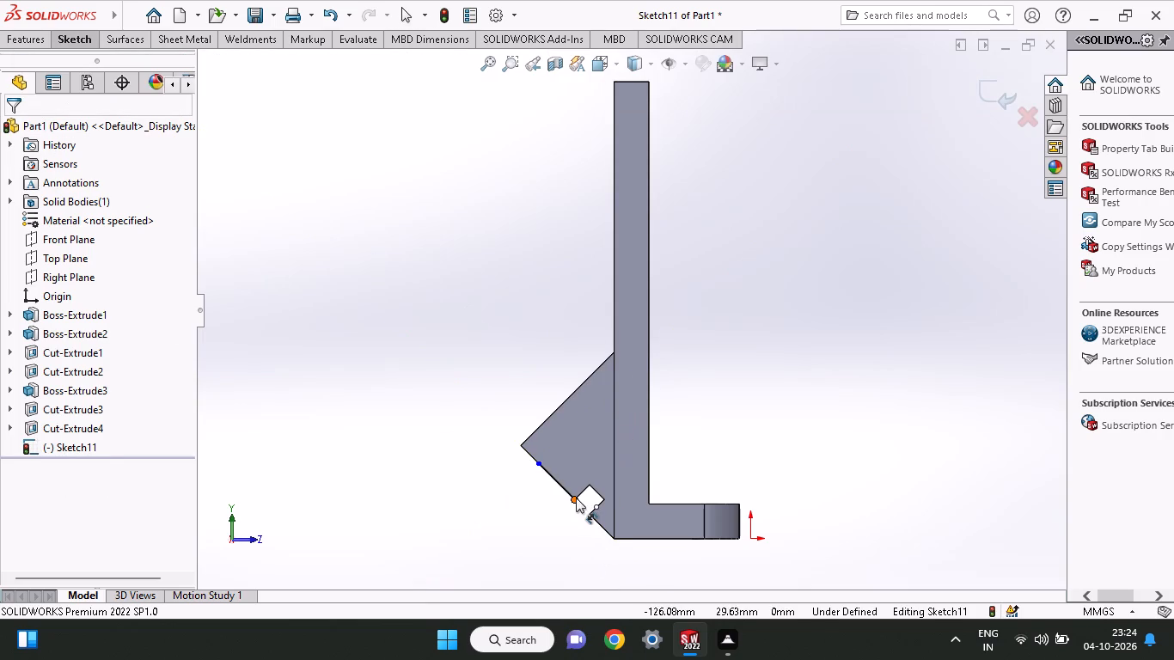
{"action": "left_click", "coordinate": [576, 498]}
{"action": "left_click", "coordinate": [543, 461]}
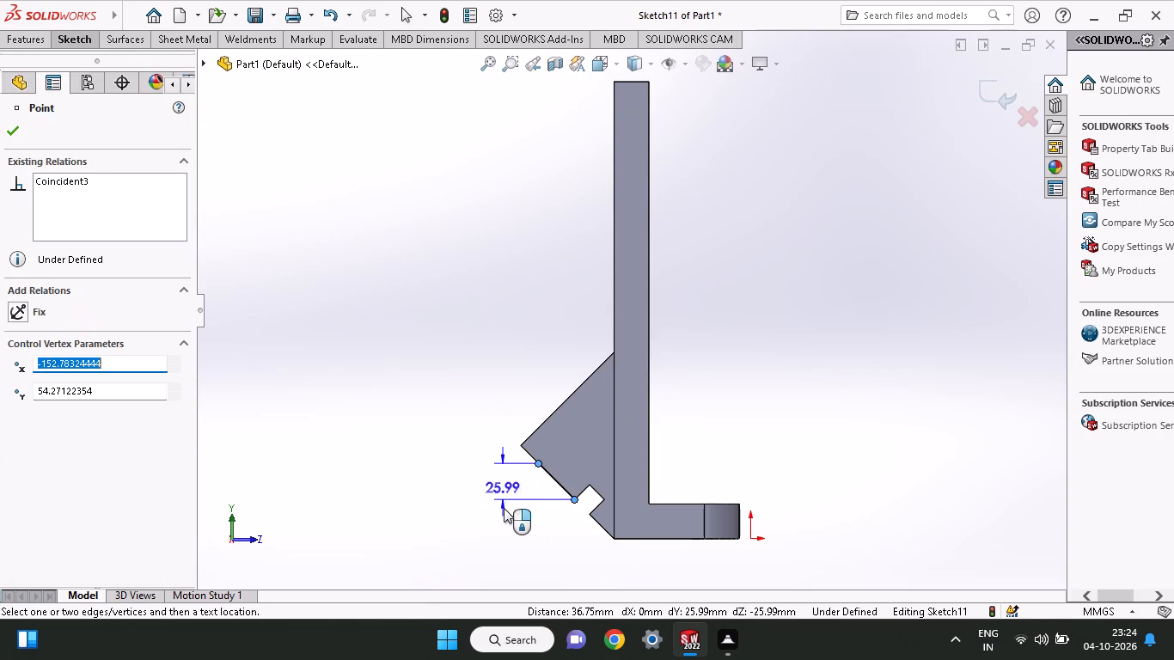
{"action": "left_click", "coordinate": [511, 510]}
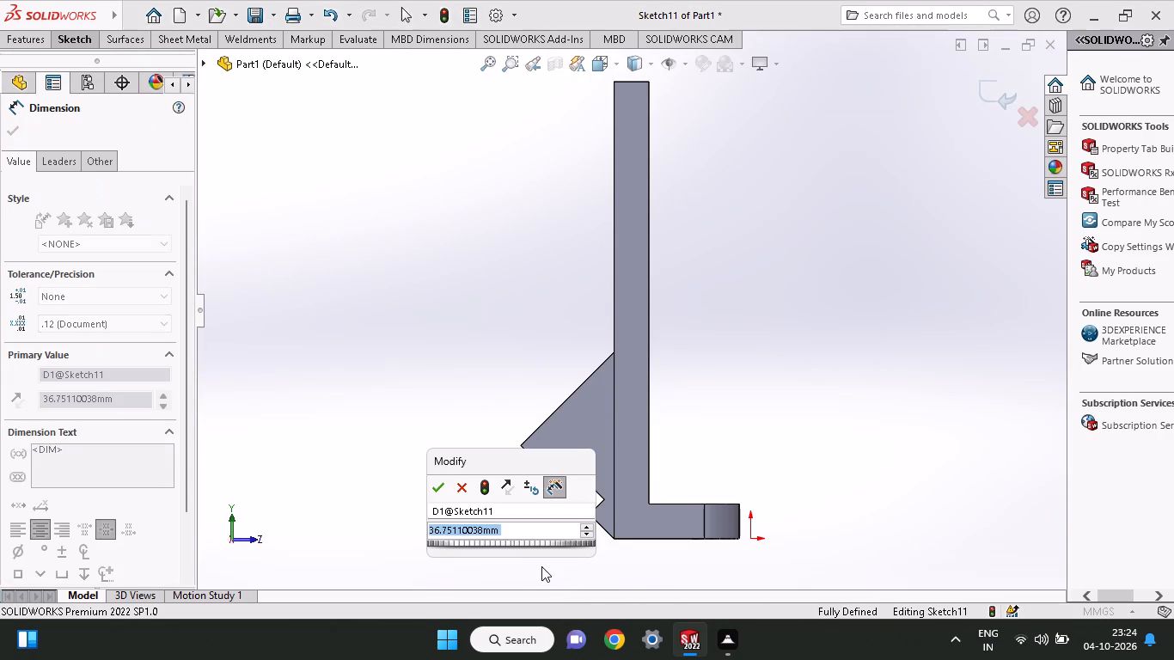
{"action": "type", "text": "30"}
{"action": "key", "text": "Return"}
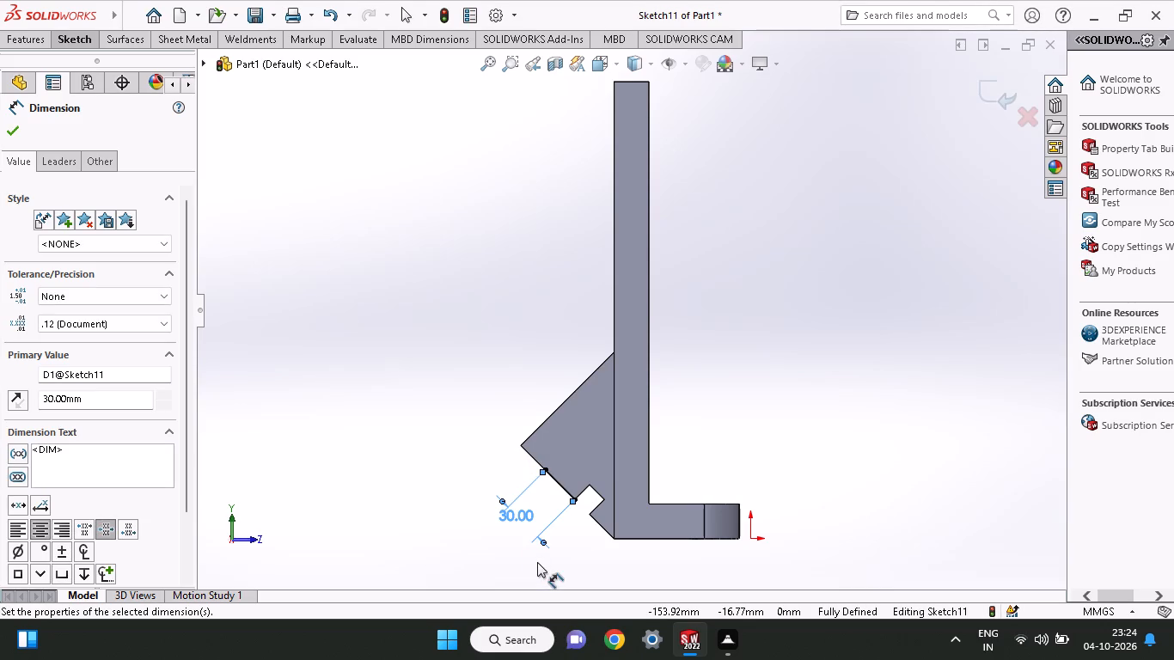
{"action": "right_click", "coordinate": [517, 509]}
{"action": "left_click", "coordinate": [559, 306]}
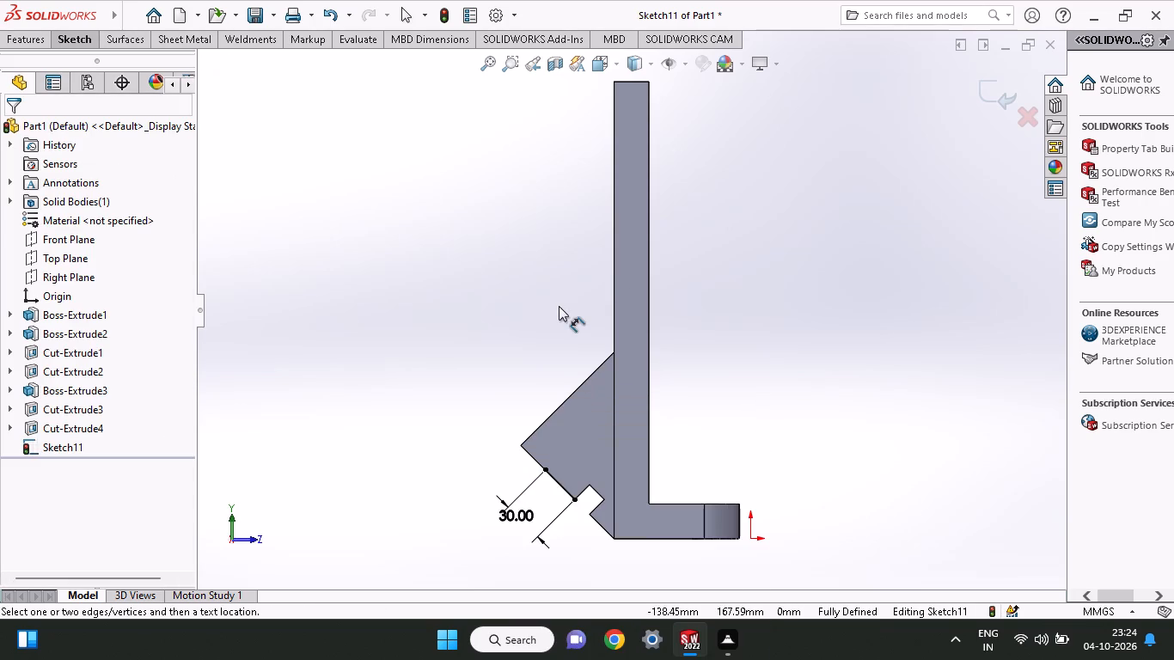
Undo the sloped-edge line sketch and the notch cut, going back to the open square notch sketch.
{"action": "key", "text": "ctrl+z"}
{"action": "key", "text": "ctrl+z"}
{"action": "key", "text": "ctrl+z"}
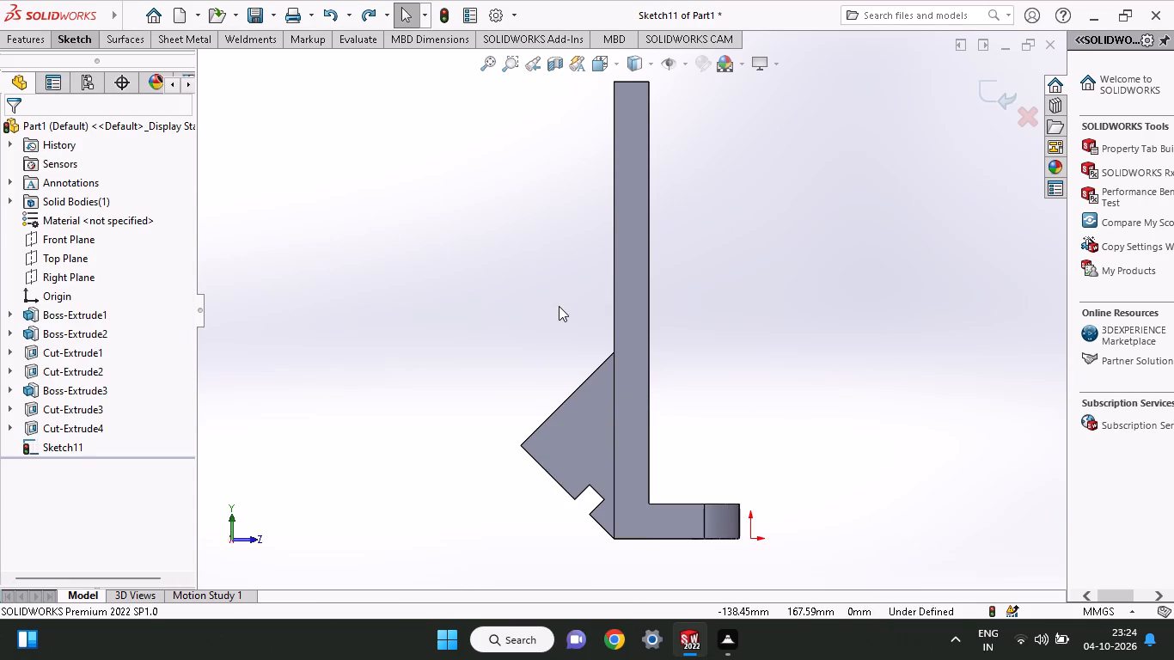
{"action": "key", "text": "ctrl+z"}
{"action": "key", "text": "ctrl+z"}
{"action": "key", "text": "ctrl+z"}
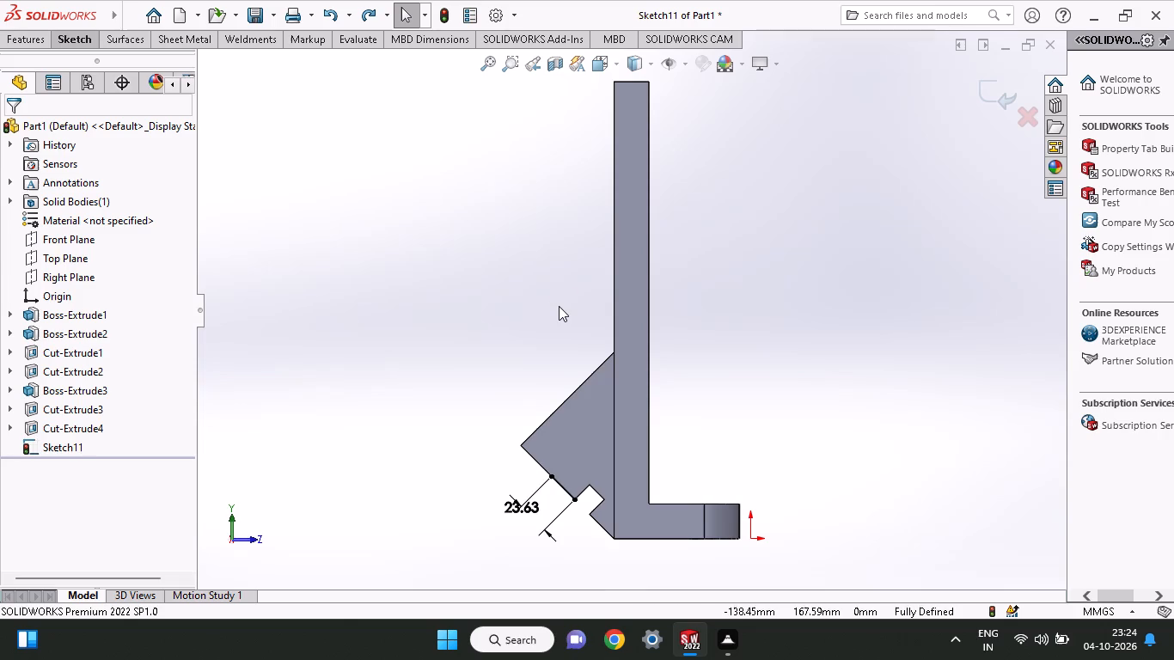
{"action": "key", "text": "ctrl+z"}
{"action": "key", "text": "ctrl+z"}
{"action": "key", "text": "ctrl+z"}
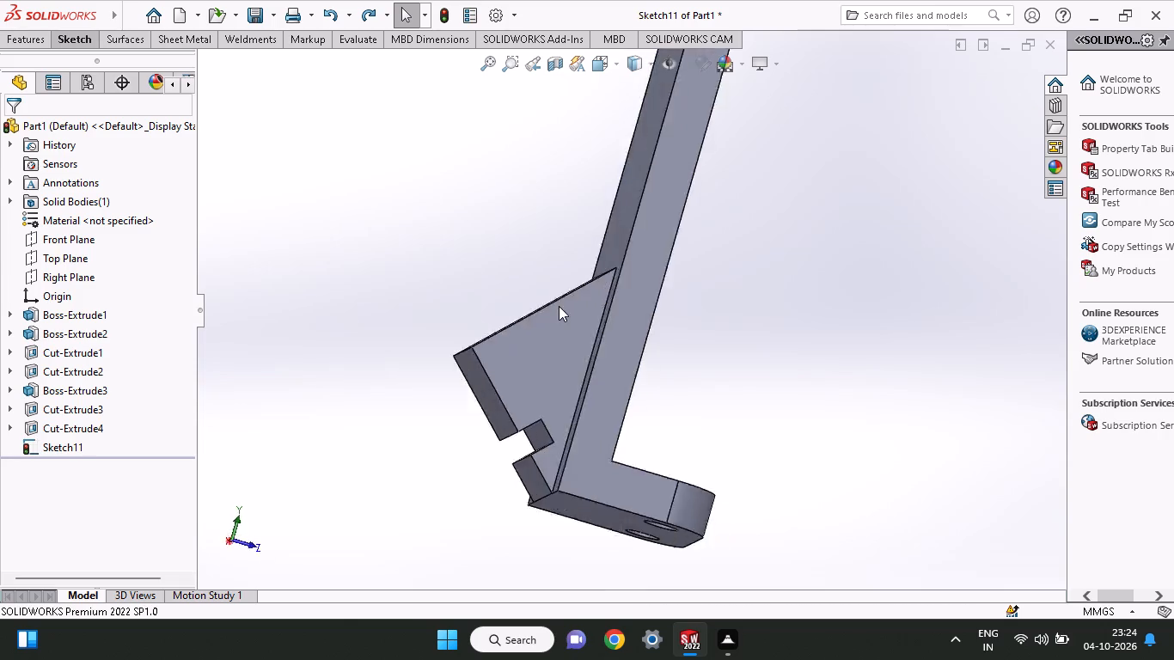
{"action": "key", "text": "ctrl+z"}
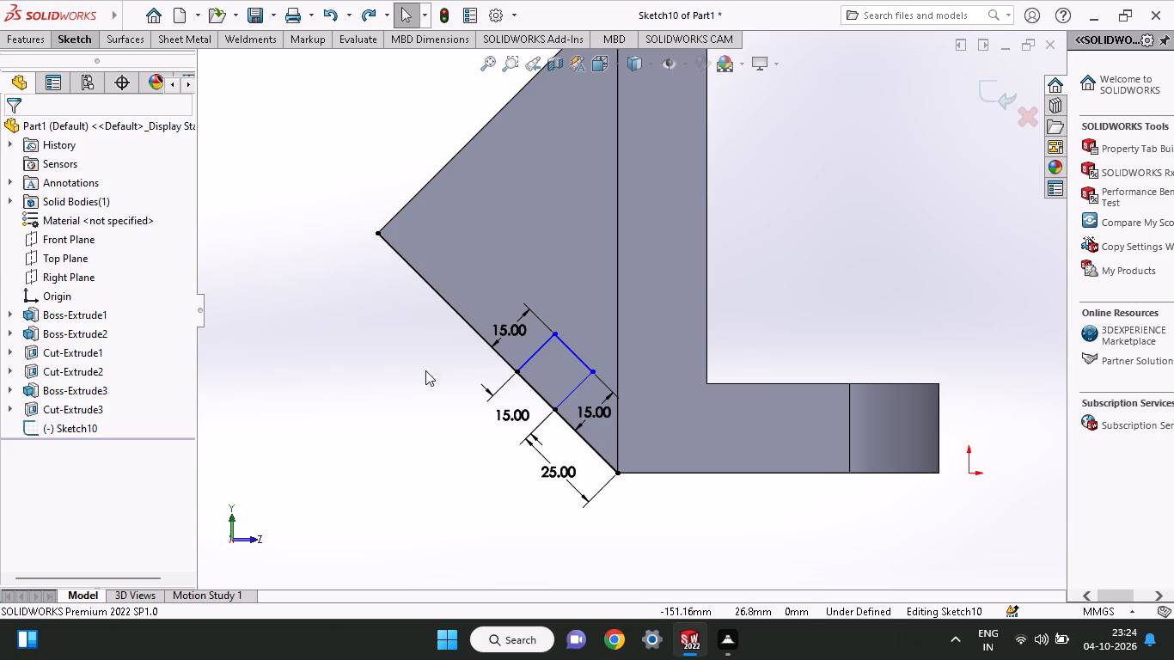
Cut-extrude the square notch region through the triangular boss with a blind depth of 176 mm.
{"action": "left_click", "coordinate": [21, 34]}
{"action": "left_click", "coordinate": [258, 76]}
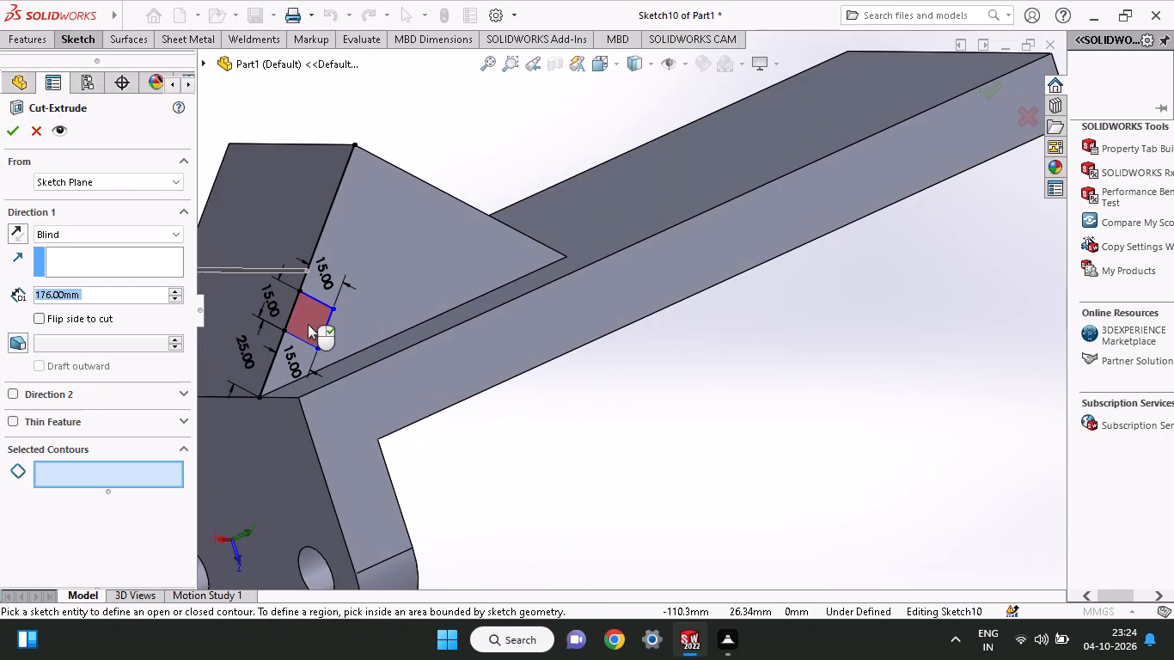
{"action": "left_click", "coordinate": [308, 324]}
{"action": "middle_click_drag", "start_coordinate": [510, 448], "coordinate": [594, 485]}
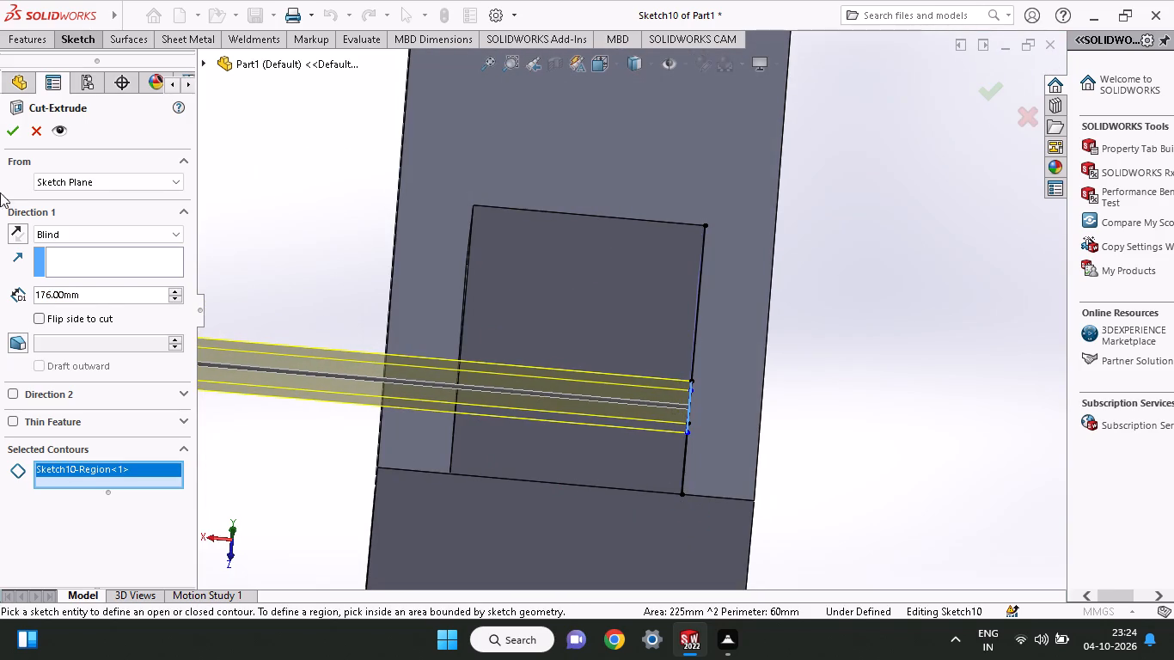
{"action": "left_click", "coordinate": [3, 125]}
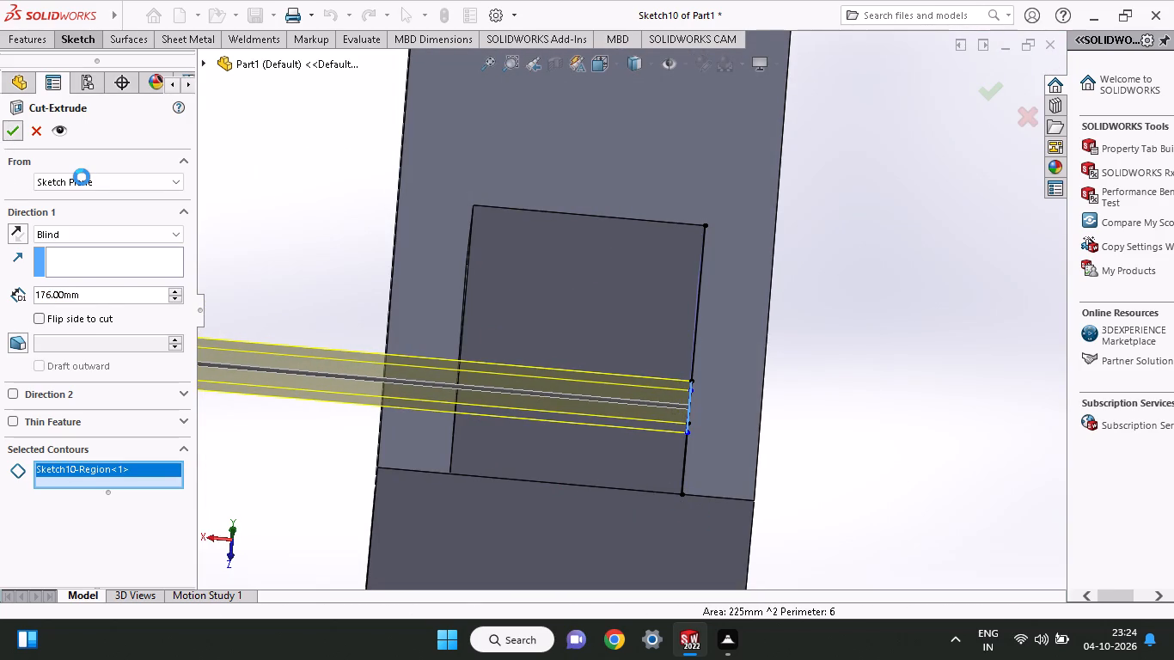
Start a new sketch on the triangular boss's notched side face.
{"action": "middle_click_drag", "start_coordinate": [858, 385], "coordinate": [755, 386]}
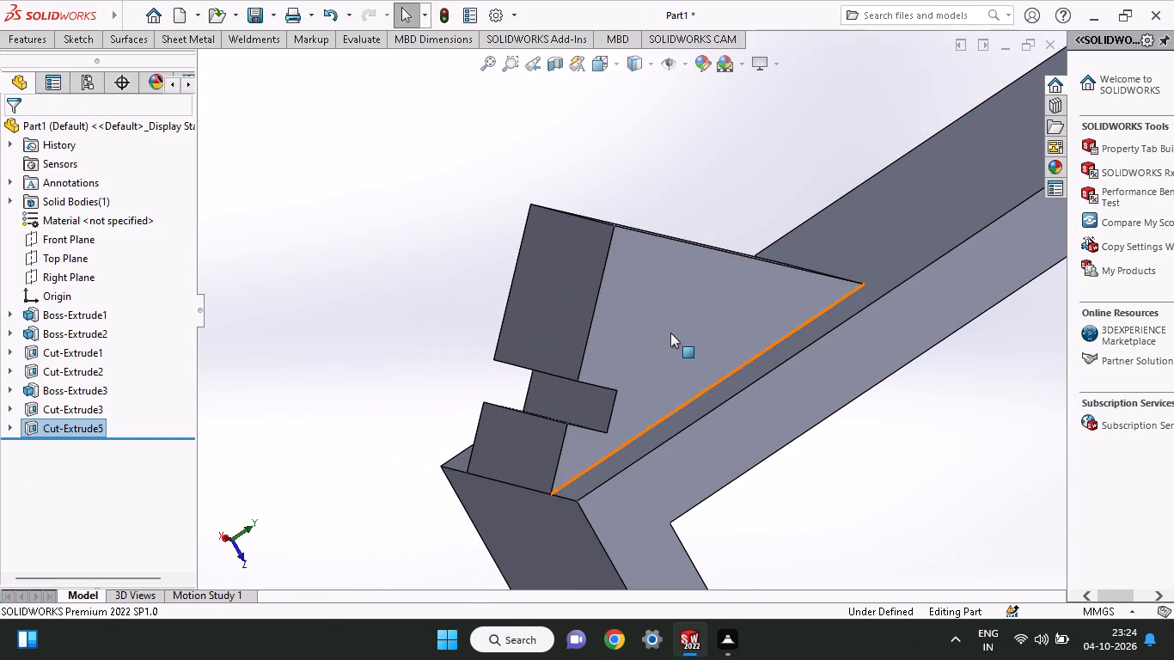
{"action": "left_click", "coordinate": [670, 330]}
{"action": "left_click", "coordinate": [742, 276]}
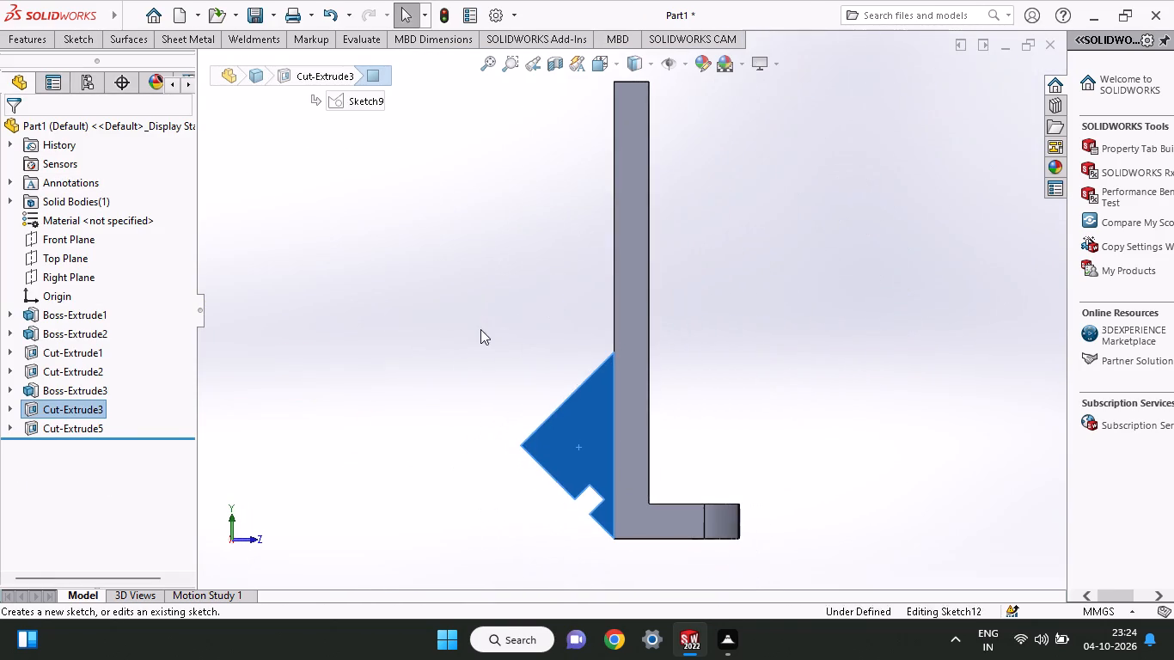
Sketch a line about 23 mm long up the lower sloped edge, starting from the notch's upper corner.
{"action": "left_click", "coordinate": [84, 44]}
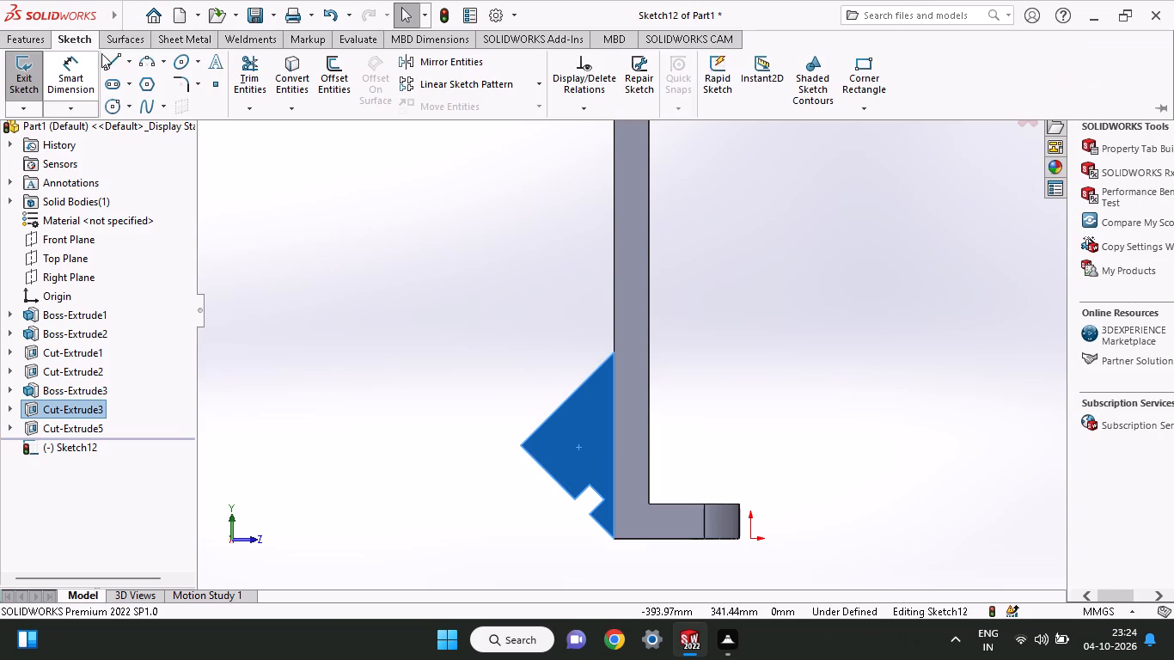
{"action": "left_click", "coordinate": [111, 59]}
{"action": "left_click", "coordinate": [575, 500]}
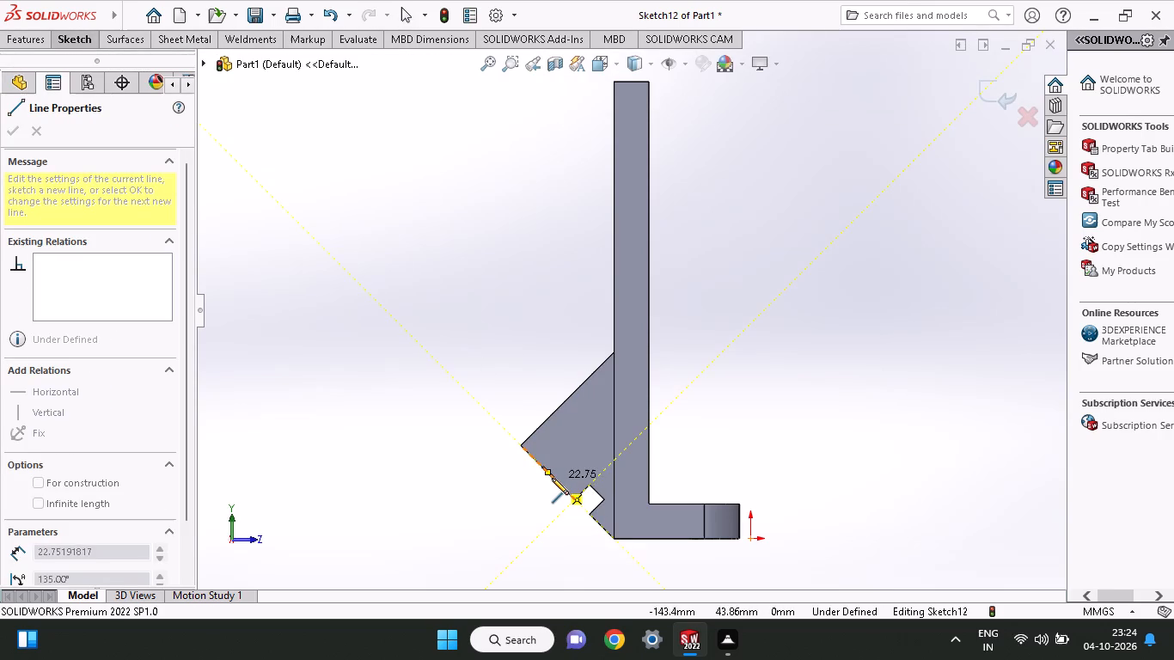
{"action": "left_click", "coordinate": [552, 478]}
{"action": "right_click", "coordinate": [391, 425]}
{"action": "left_click", "coordinate": [410, 432]}
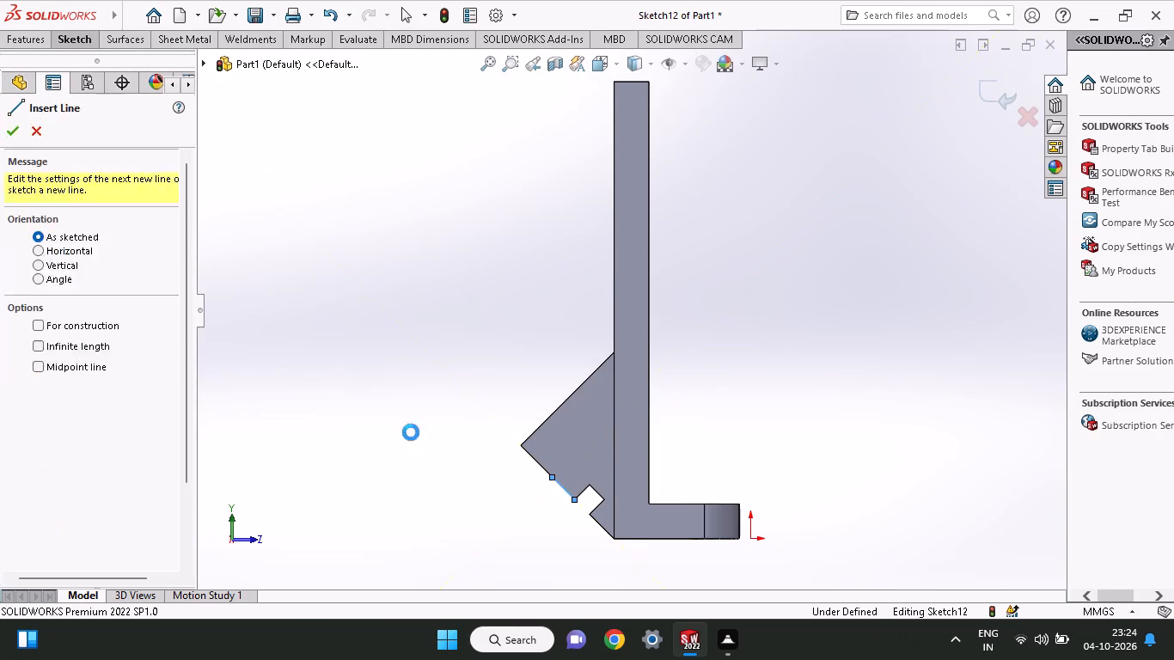
Dimension the line on the boss's lower sloped edge to 20 mm, measured from the notch's upper corner.
{"action": "left_click", "coordinate": [68, 39]}
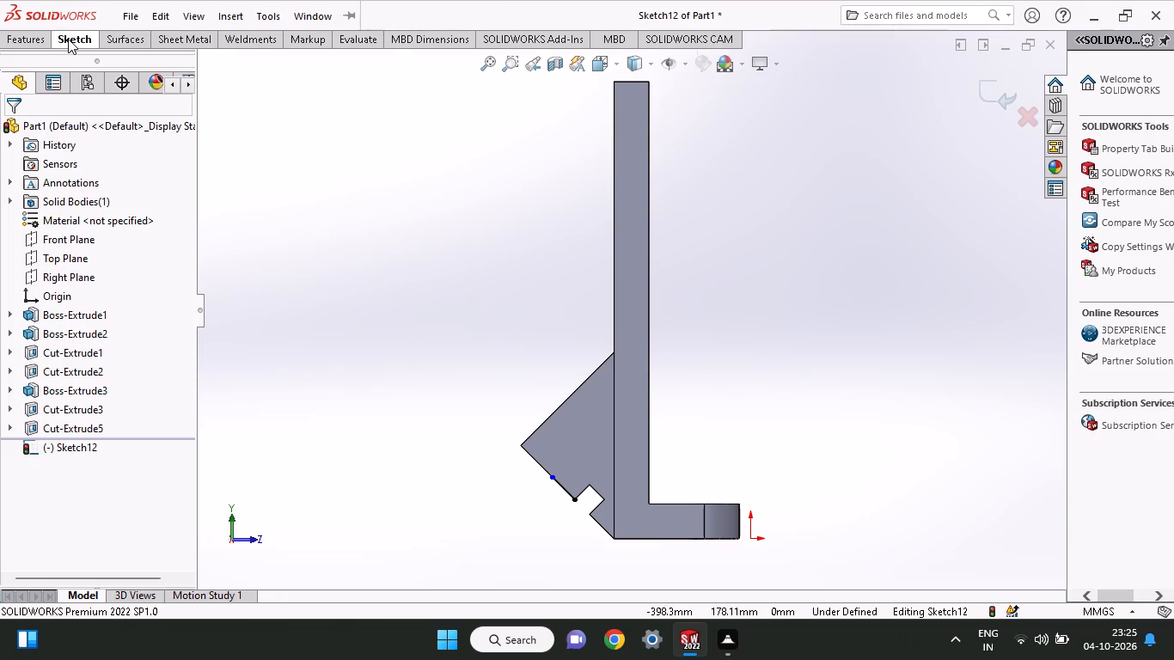
{"action": "left_click", "coordinate": [72, 72]}
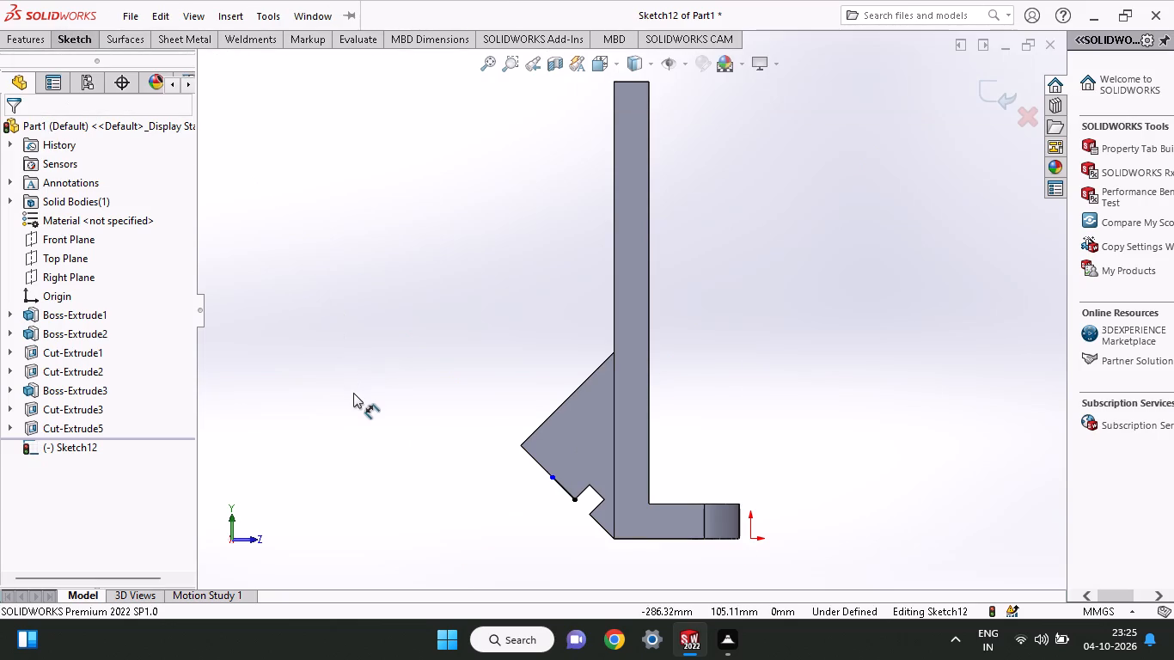
{"action": "left_click", "coordinate": [576, 500]}
{"action": "left_click", "coordinate": [547, 474]}
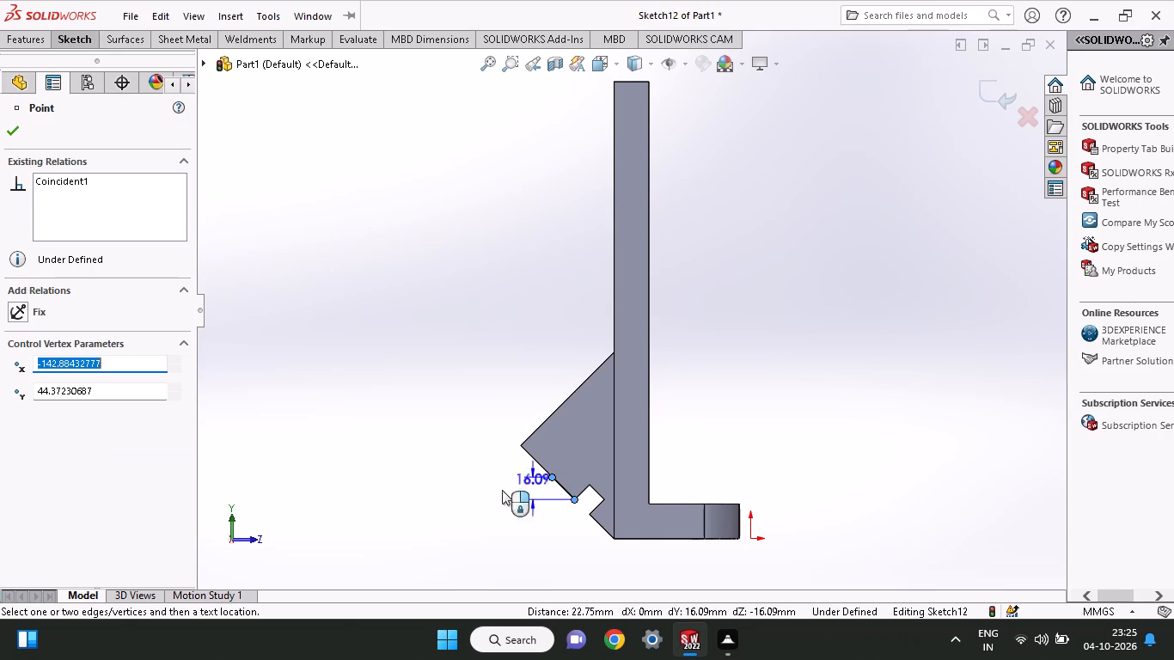
{"action": "left_click", "coordinate": [486, 527]}
{"action": "type", "text": "20"}
{"action": "key", "text": "Return"}
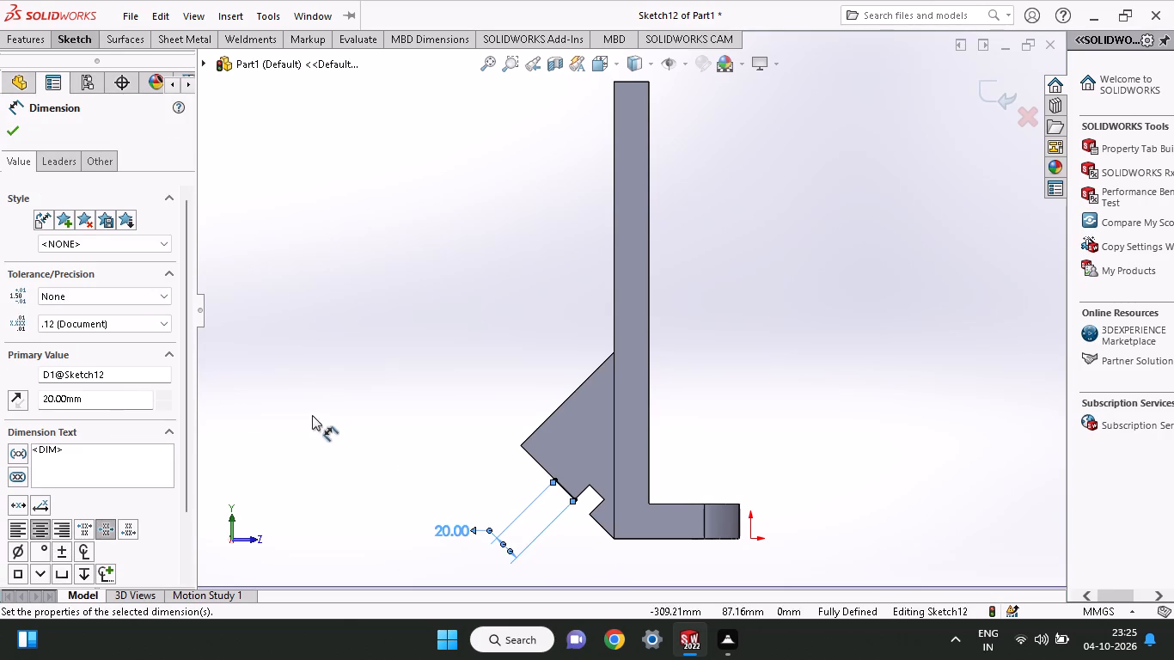
{"action": "left_click", "coordinate": [11, 132]}
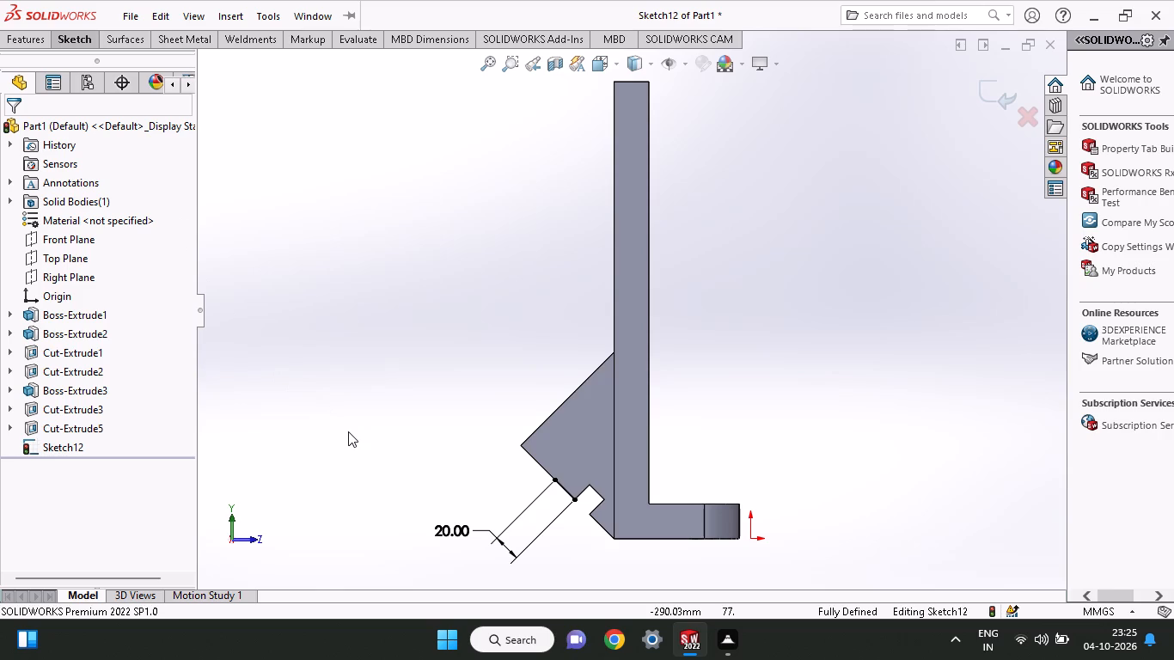
Sketch a second line about 29 mm long up the sloped edge, starting from the upper end of the 20 mm line.
{"action": "left_click", "coordinate": [72, 40]}
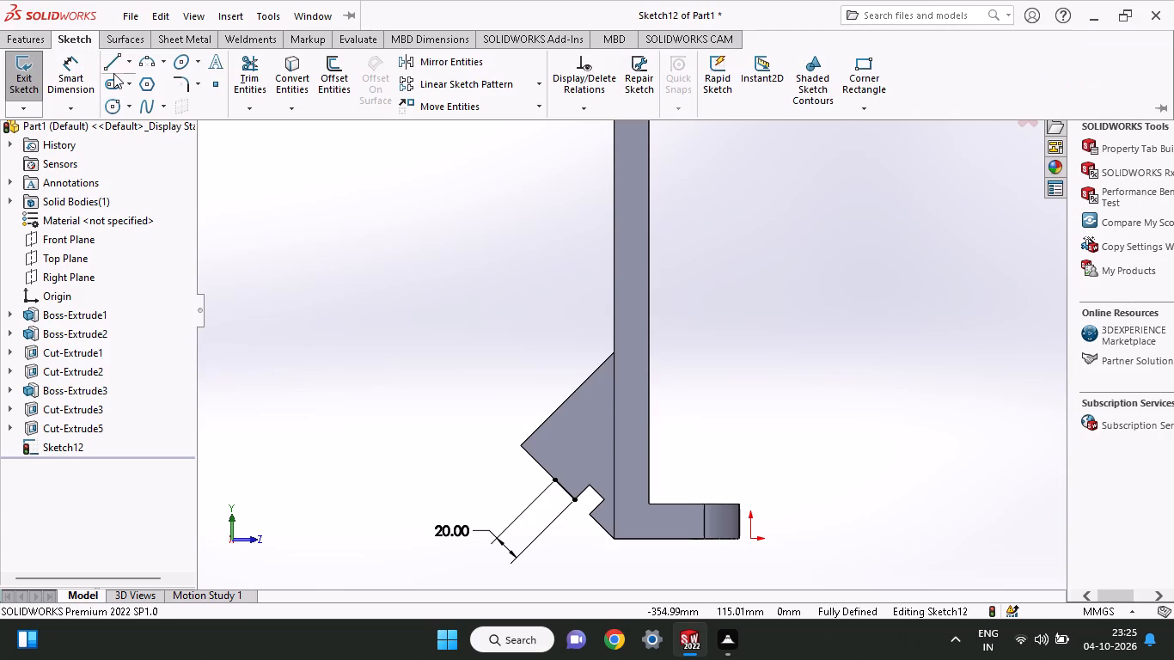
{"action": "left_click", "coordinate": [113, 64]}
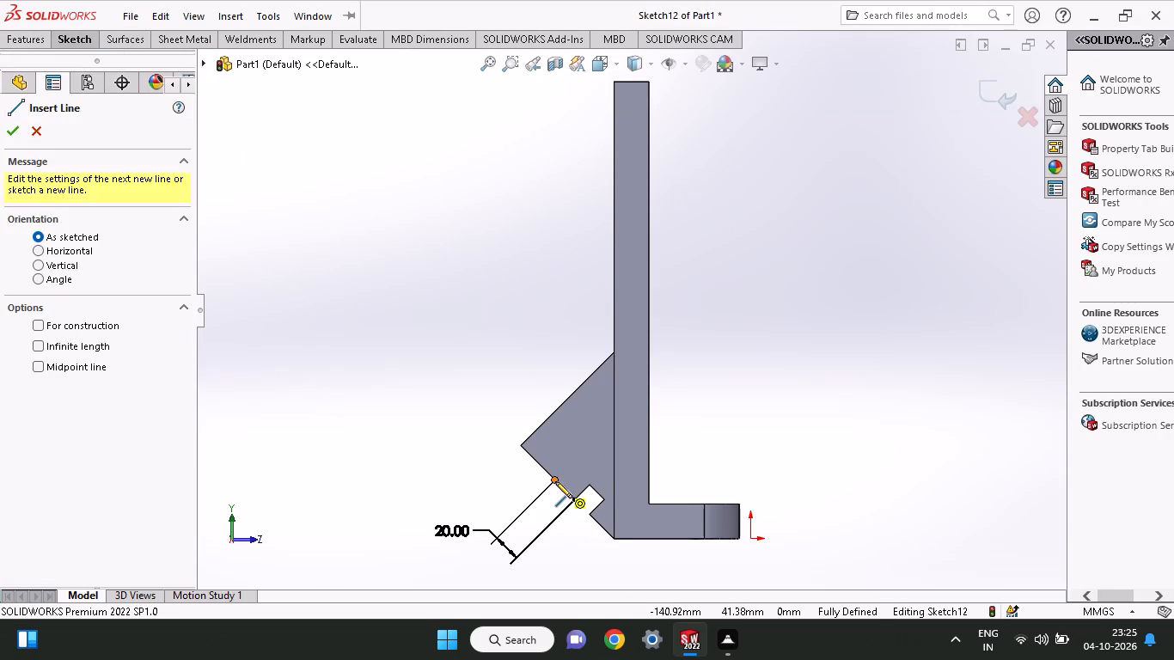
{"action": "left_click", "coordinate": [555, 481]}
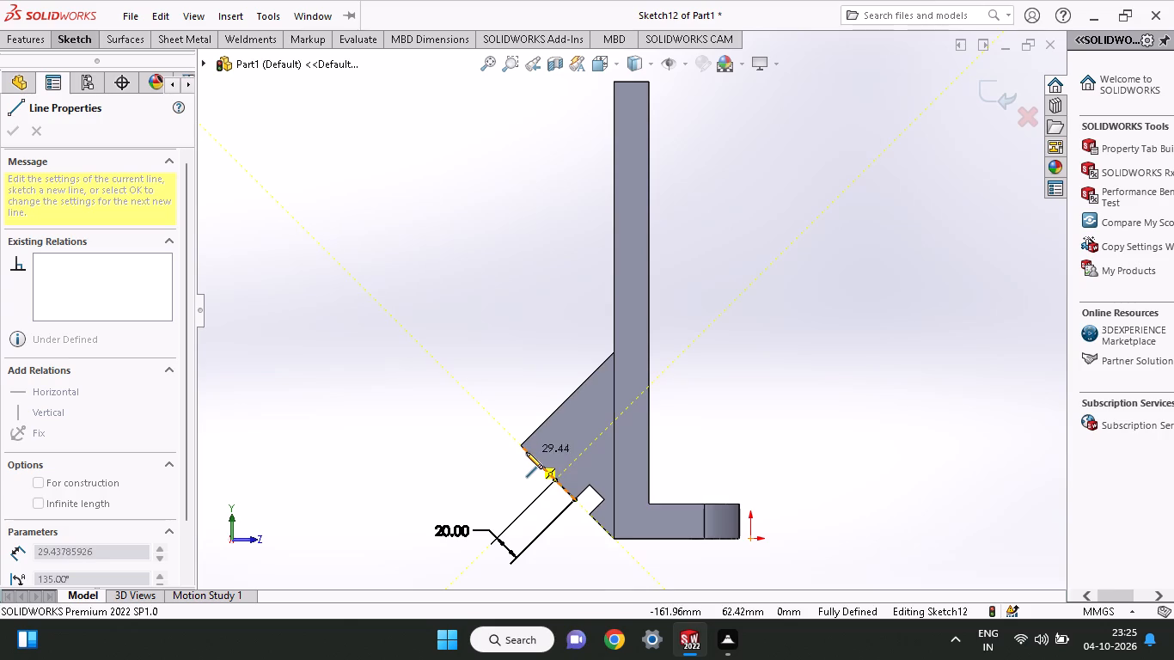
{"action": "left_click", "coordinate": [527, 452]}
{"action": "right_click", "coordinate": [416, 391]}
{"action": "left_click", "coordinate": [453, 411]}
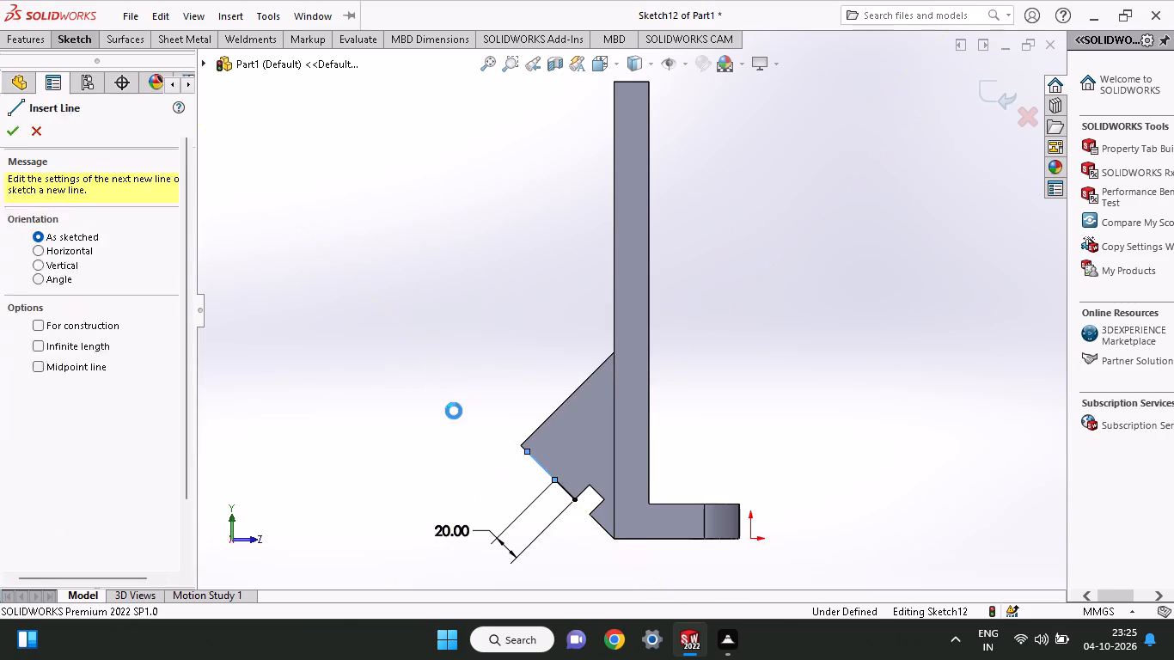
Dimension the second sloped-edge line to 30 mm between its endpoints.
{"action": "left_click", "coordinate": [69, 31]}
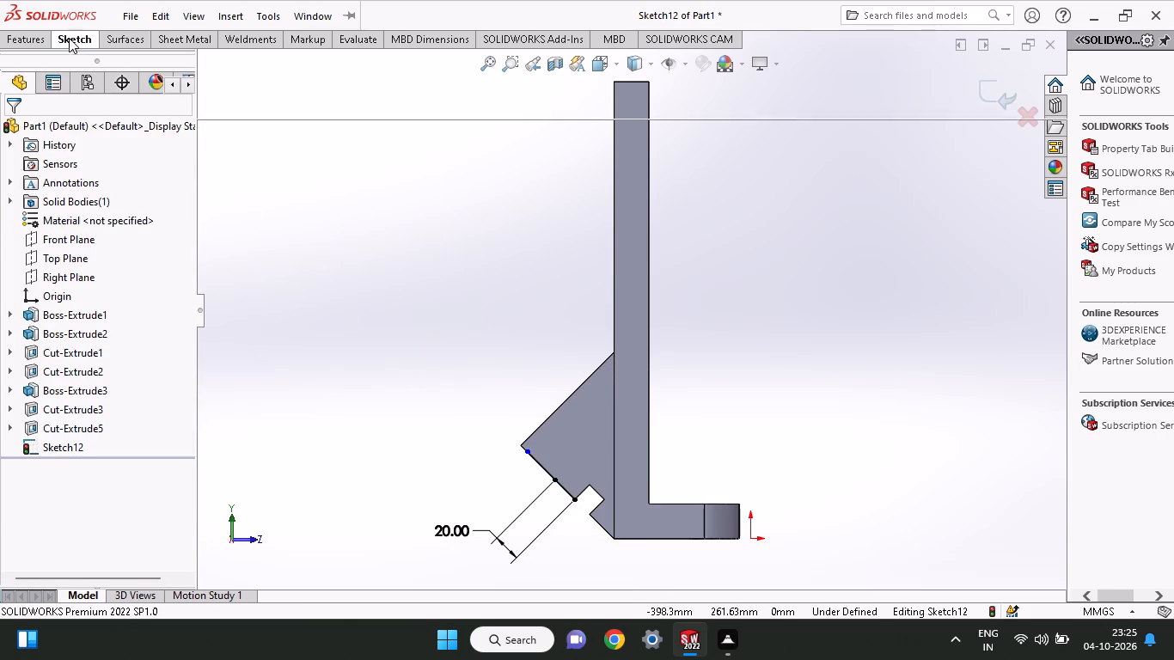
{"action": "left_click", "coordinate": [75, 58]}
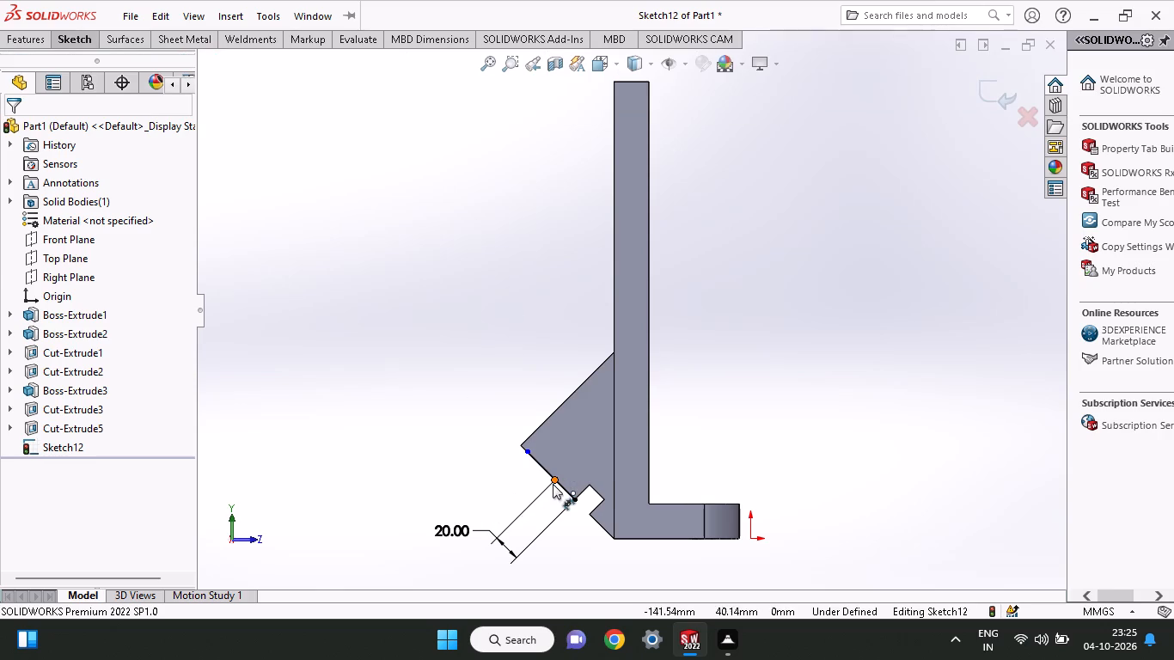
{"action": "left_click", "coordinate": [553, 484]}
{"action": "left_click", "coordinate": [525, 450]}
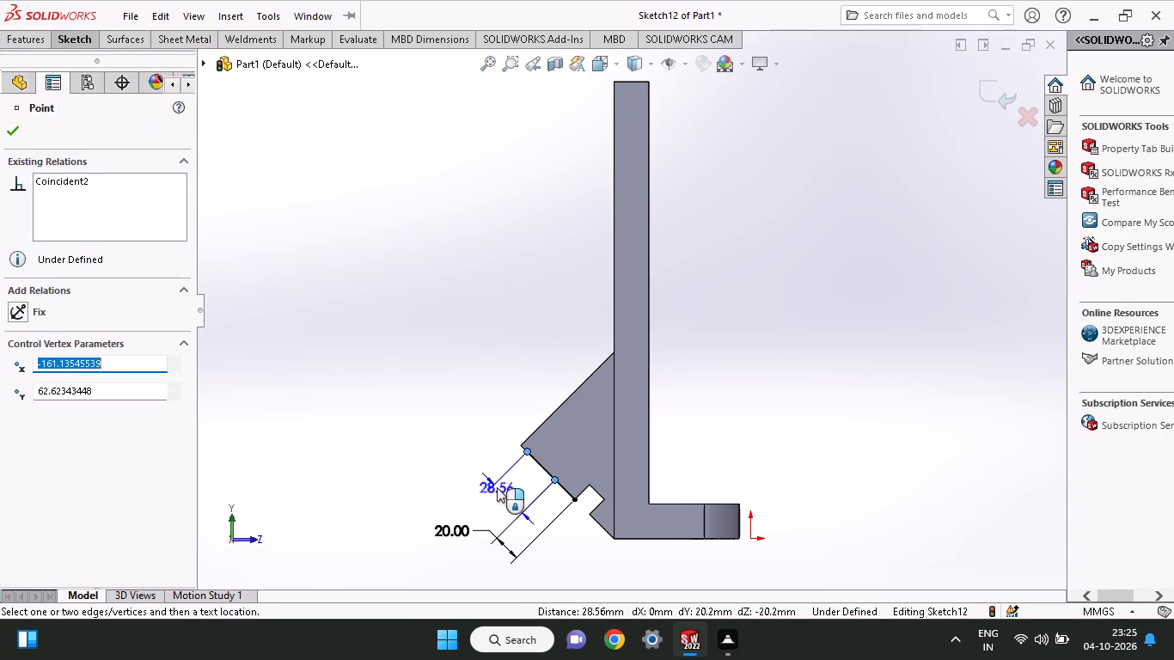
{"action": "left_click", "coordinate": [497, 487]}
{"action": "type", "text": "30"}
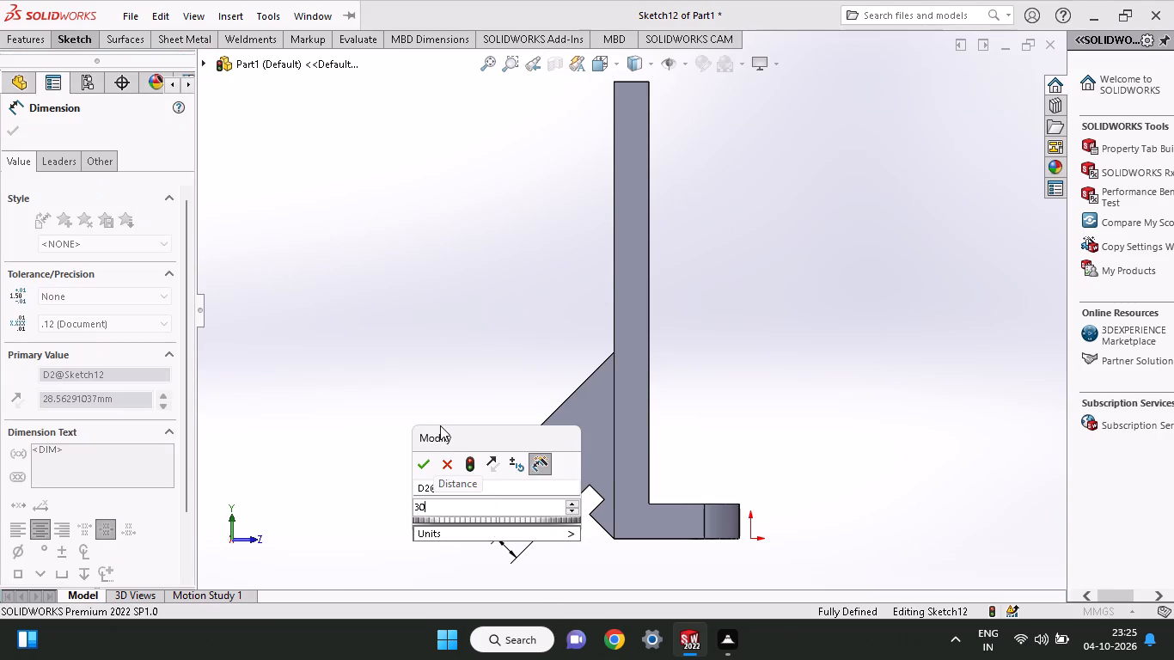
{"action": "key", "text": "Return"}
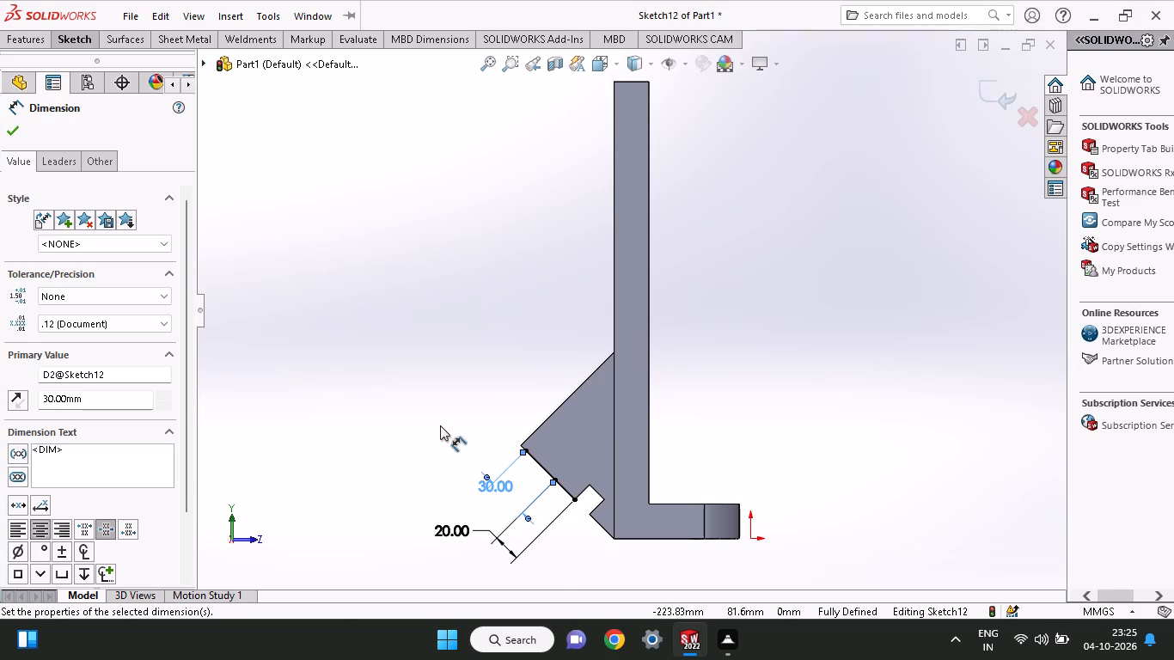
Sketch a line from the 30 mm line's midpoint, perpendicular to the sloped edge, through the boss and past the long arm.
{"action": "left_click", "coordinate": [83, 38]}
{"action": "left_click", "coordinate": [103, 70]}
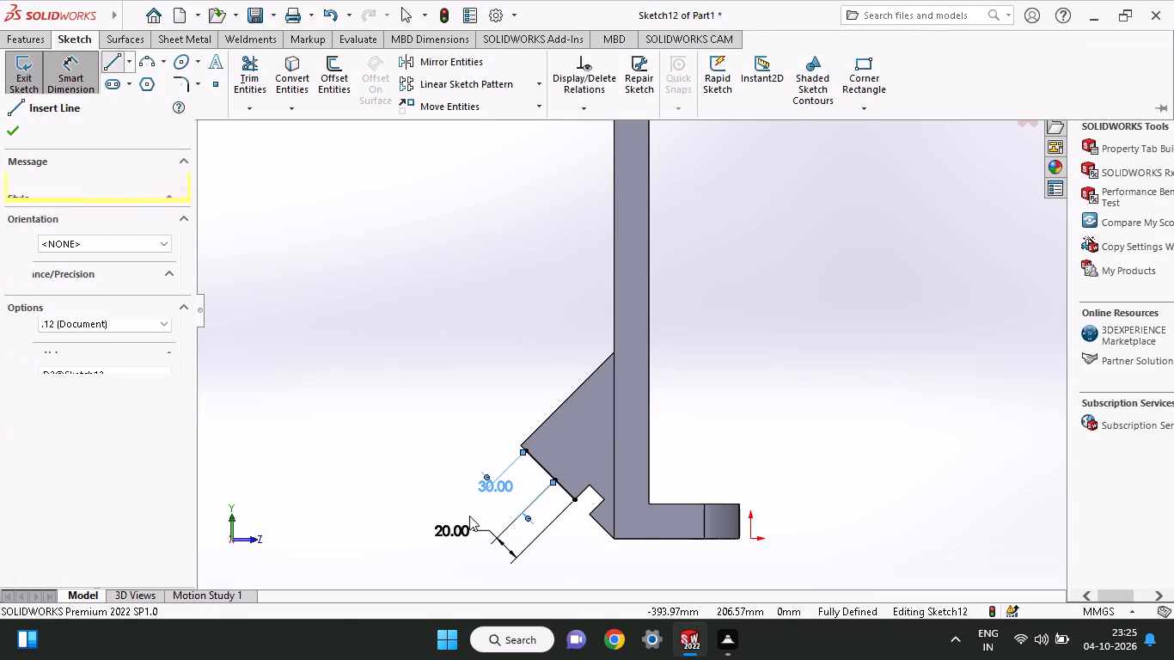
{"action": "left_click", "coordinate": [541, 464]}
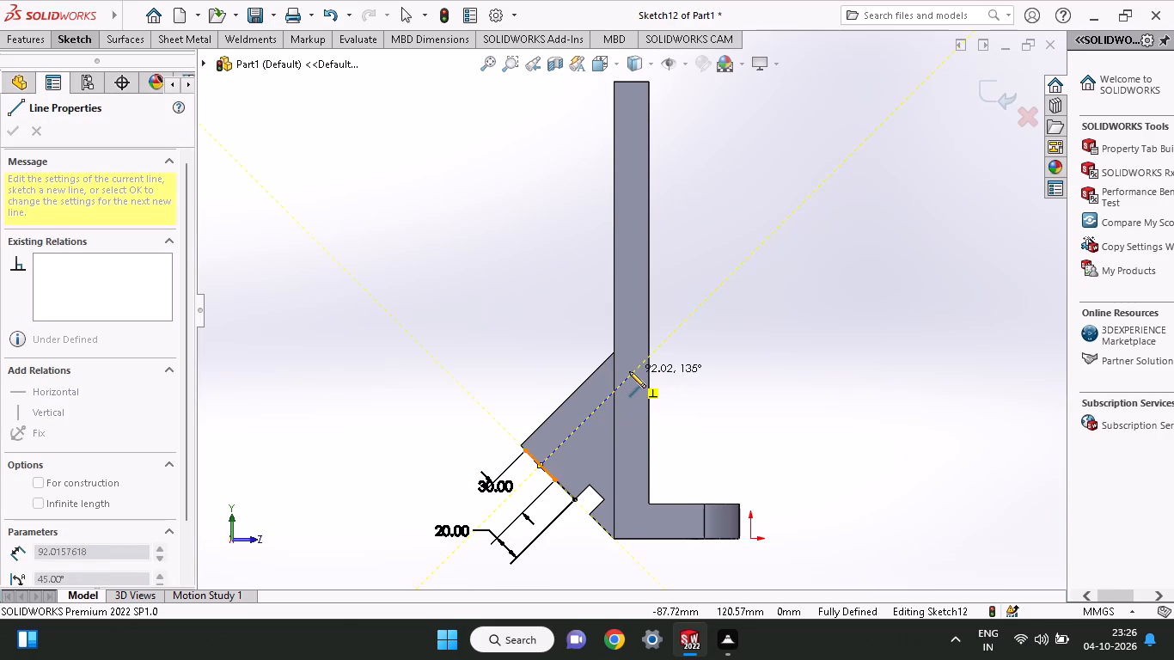
{"action": "left_click", "coordinate": [682, 324]}
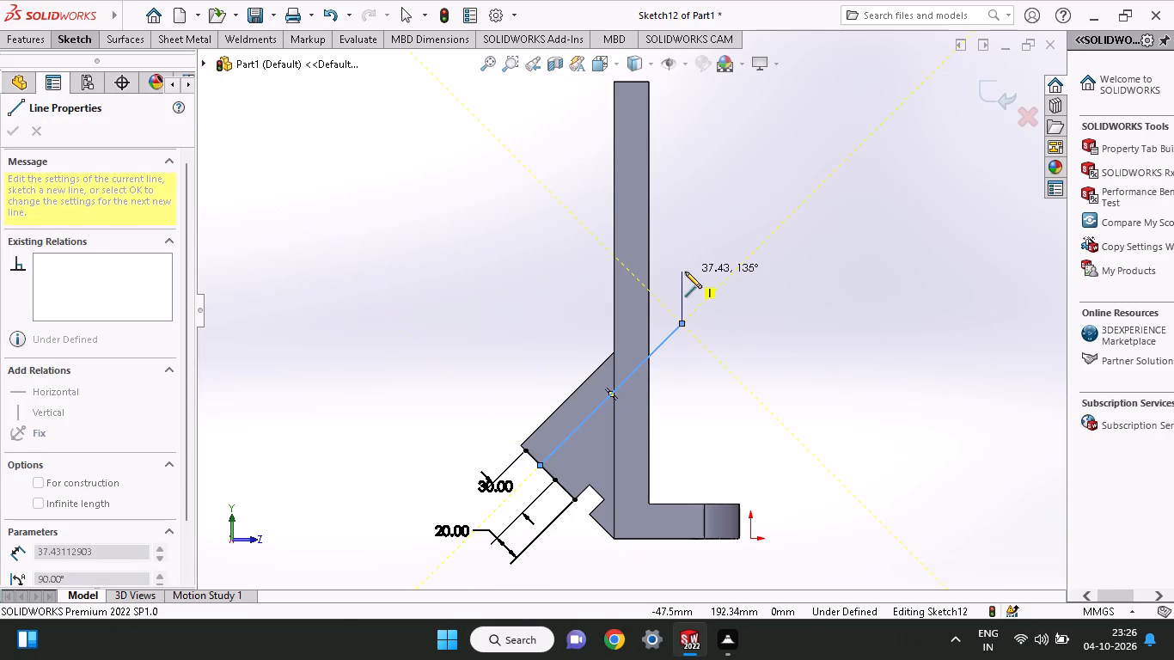
{"action": "right_click", "coordinate": [685, 272]}
{"action": "left_click", "coordinate": [703, 279]}
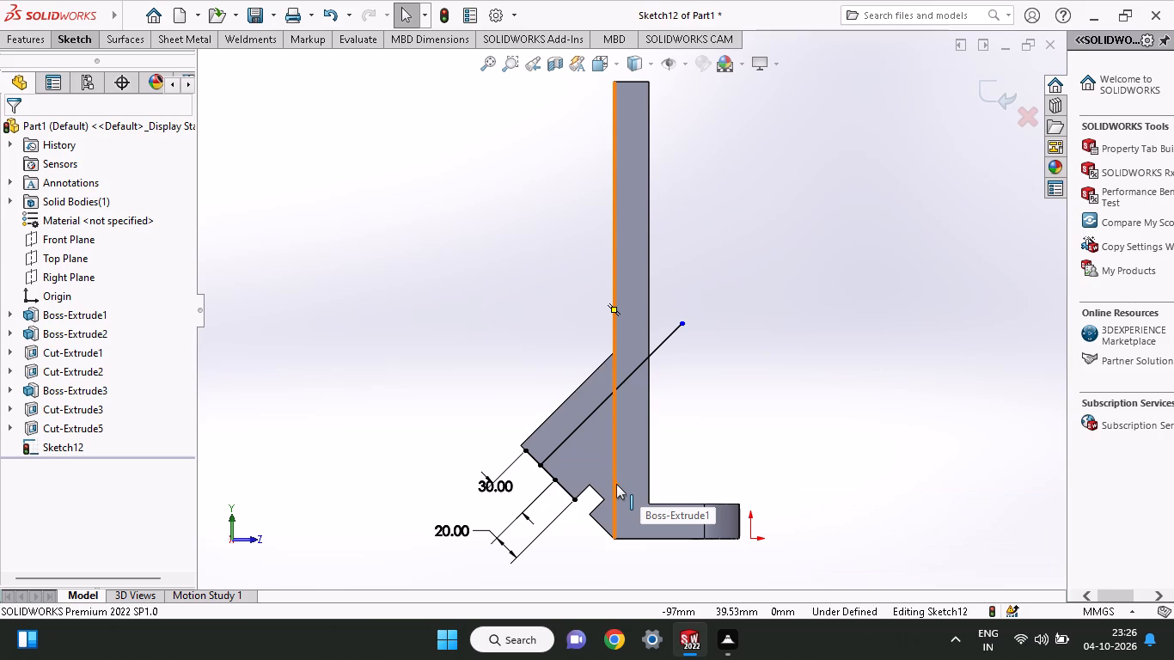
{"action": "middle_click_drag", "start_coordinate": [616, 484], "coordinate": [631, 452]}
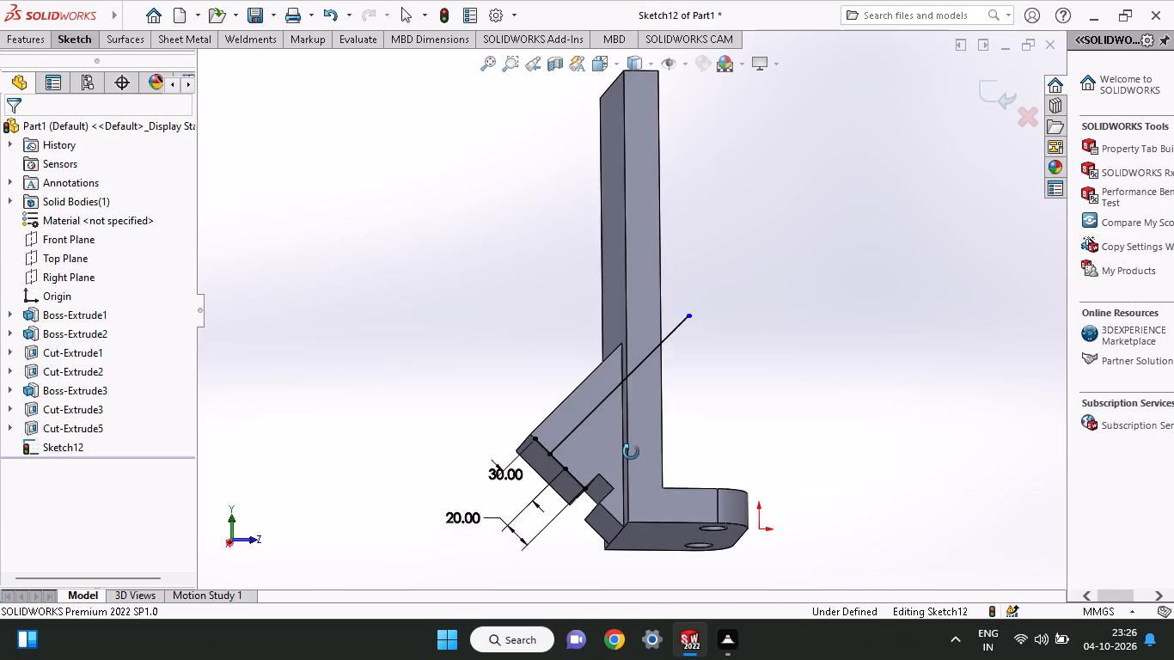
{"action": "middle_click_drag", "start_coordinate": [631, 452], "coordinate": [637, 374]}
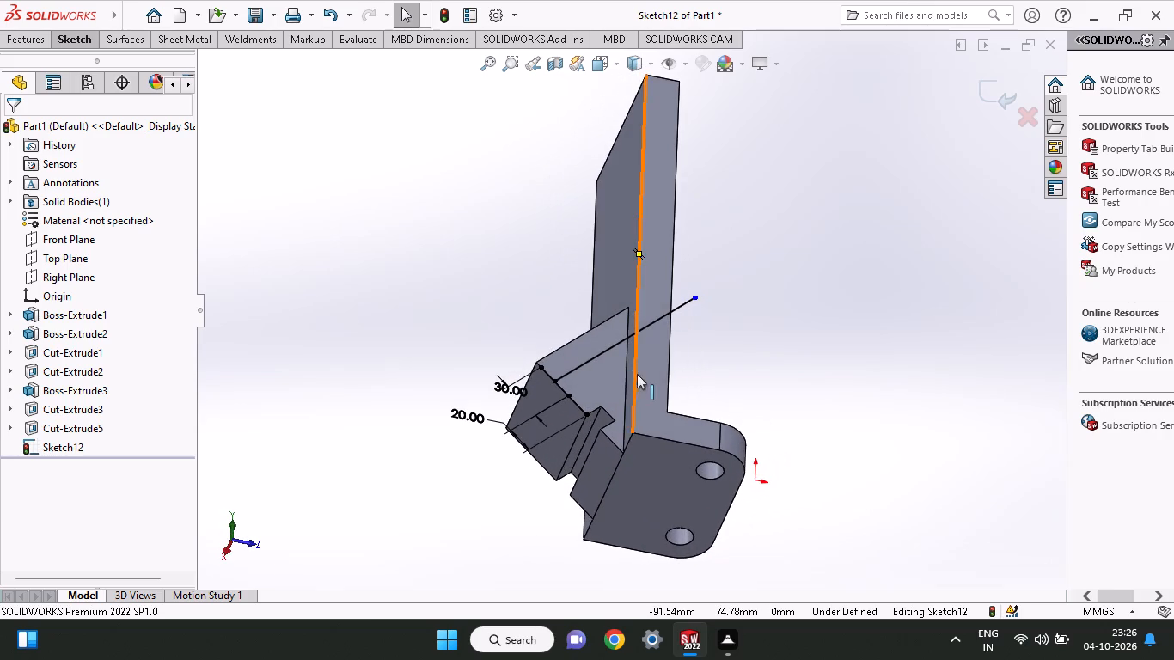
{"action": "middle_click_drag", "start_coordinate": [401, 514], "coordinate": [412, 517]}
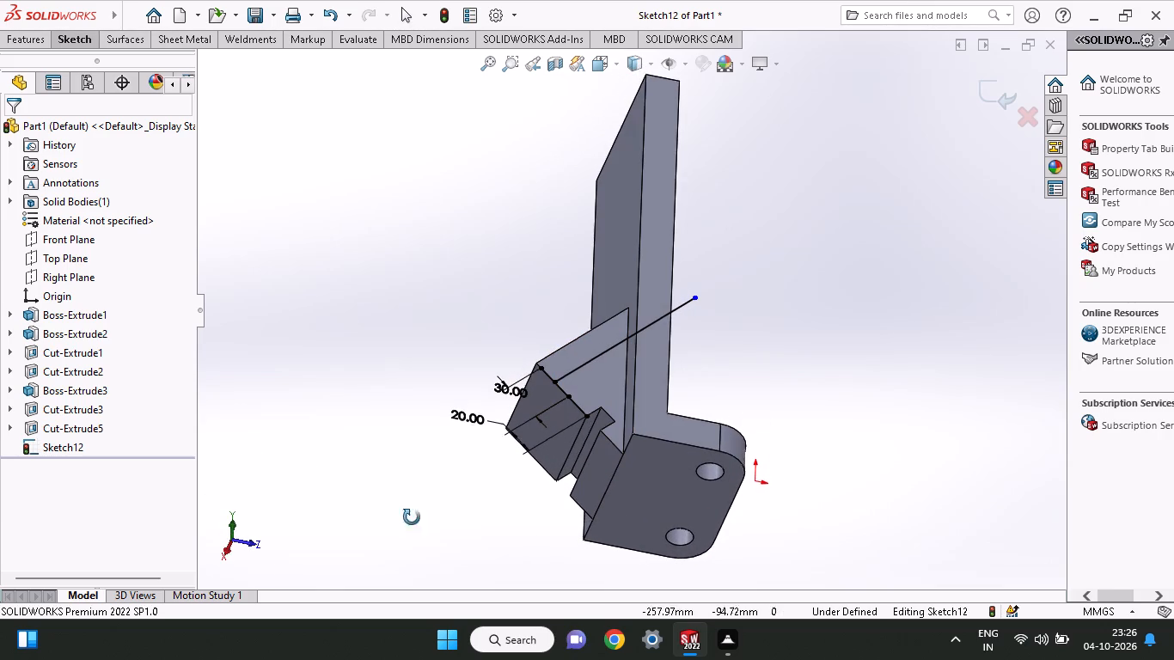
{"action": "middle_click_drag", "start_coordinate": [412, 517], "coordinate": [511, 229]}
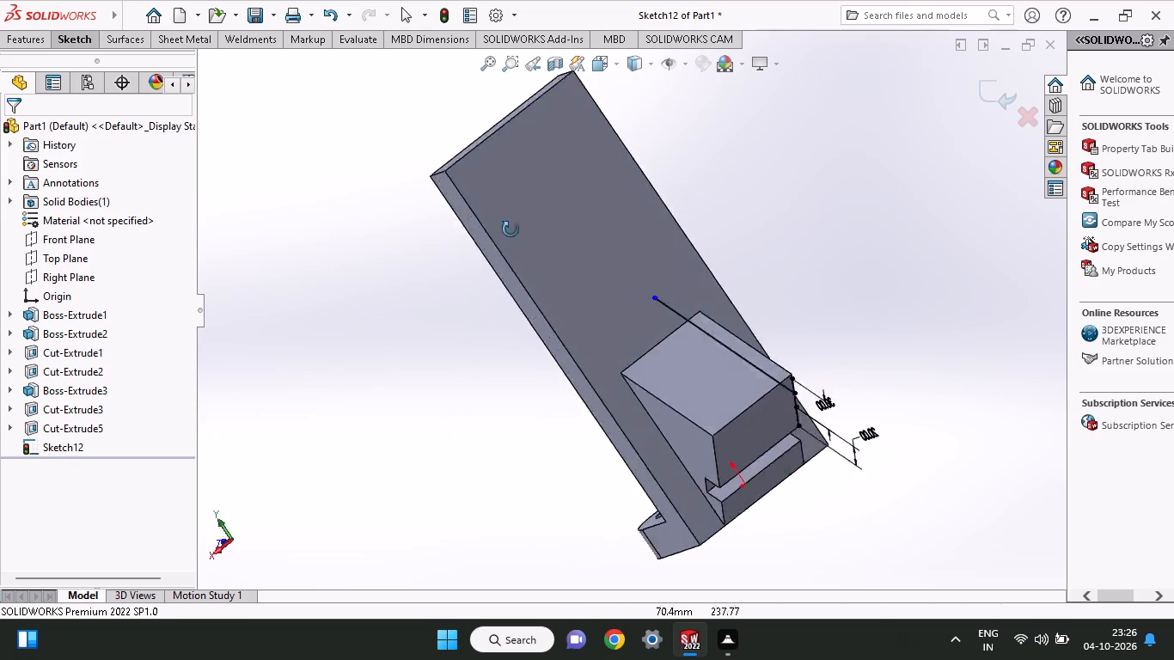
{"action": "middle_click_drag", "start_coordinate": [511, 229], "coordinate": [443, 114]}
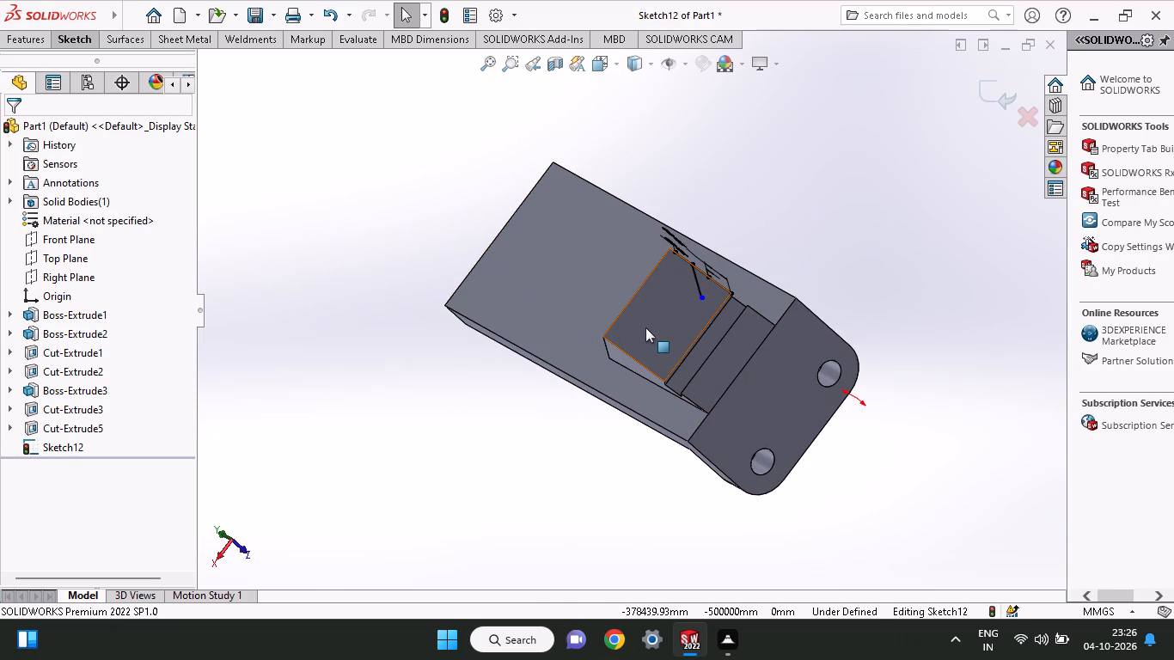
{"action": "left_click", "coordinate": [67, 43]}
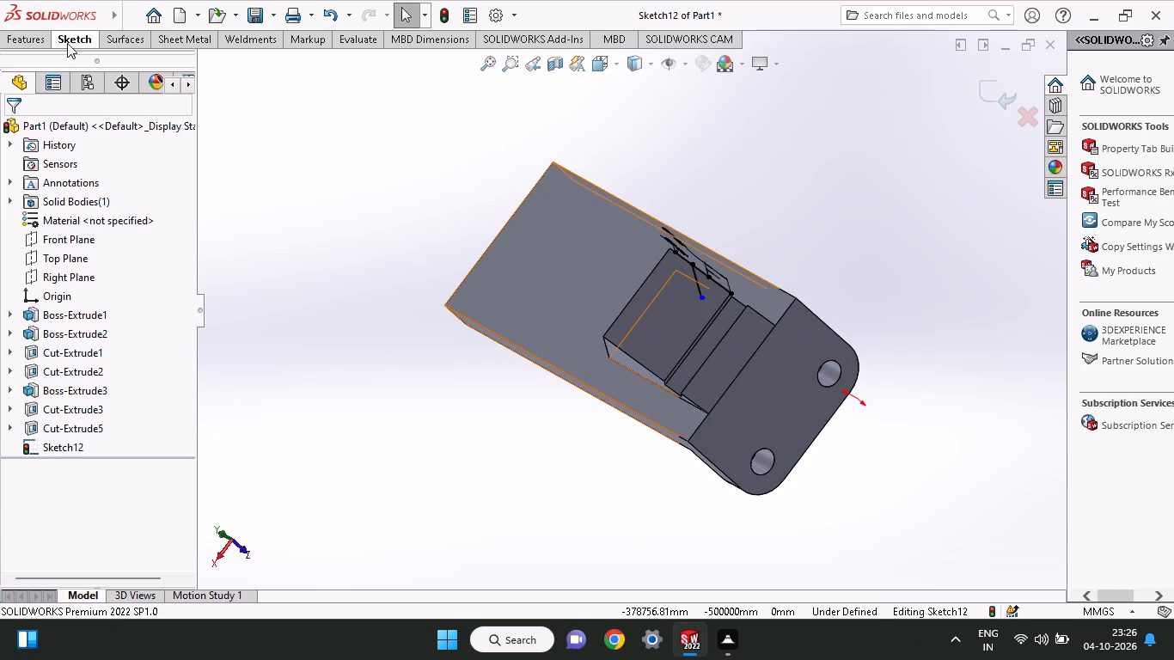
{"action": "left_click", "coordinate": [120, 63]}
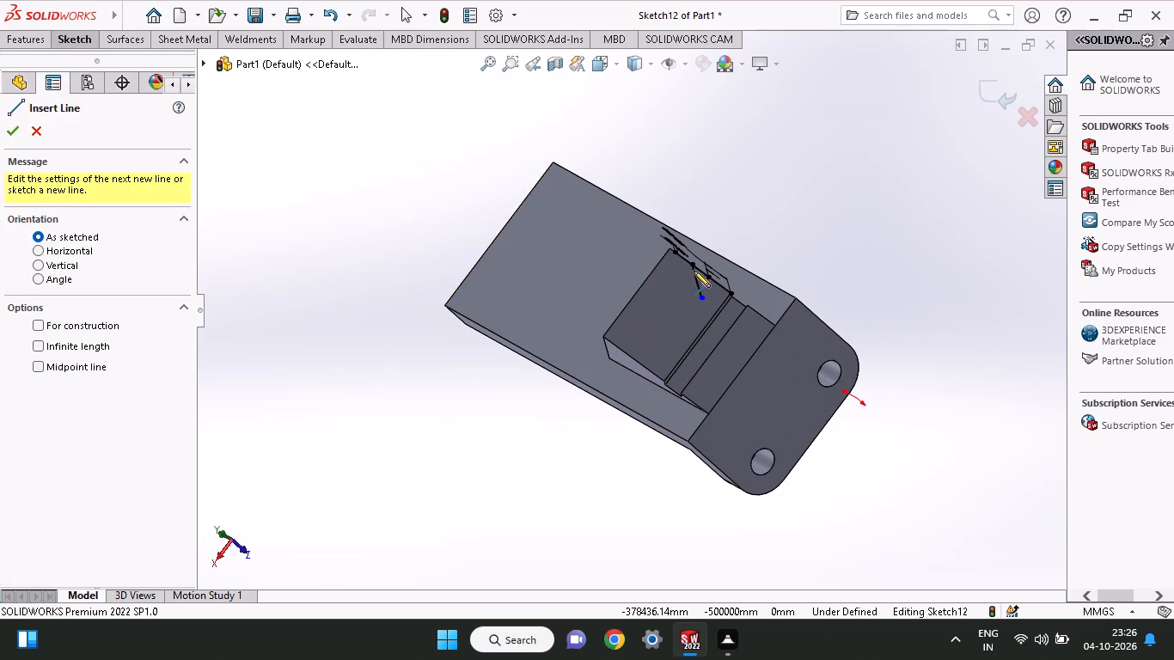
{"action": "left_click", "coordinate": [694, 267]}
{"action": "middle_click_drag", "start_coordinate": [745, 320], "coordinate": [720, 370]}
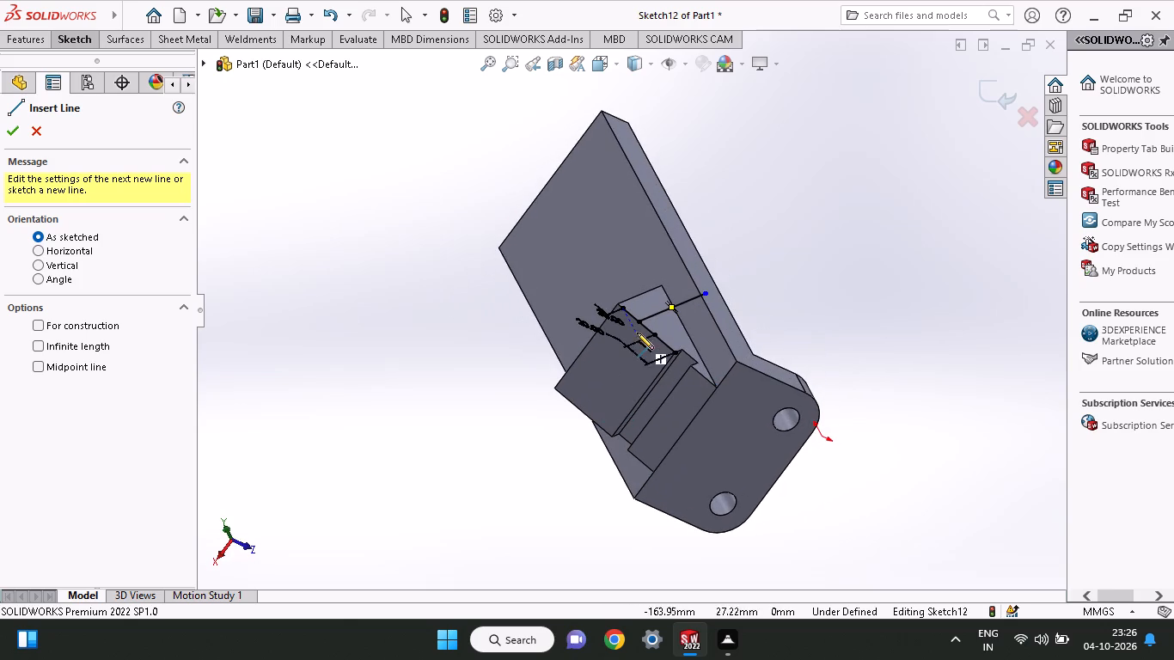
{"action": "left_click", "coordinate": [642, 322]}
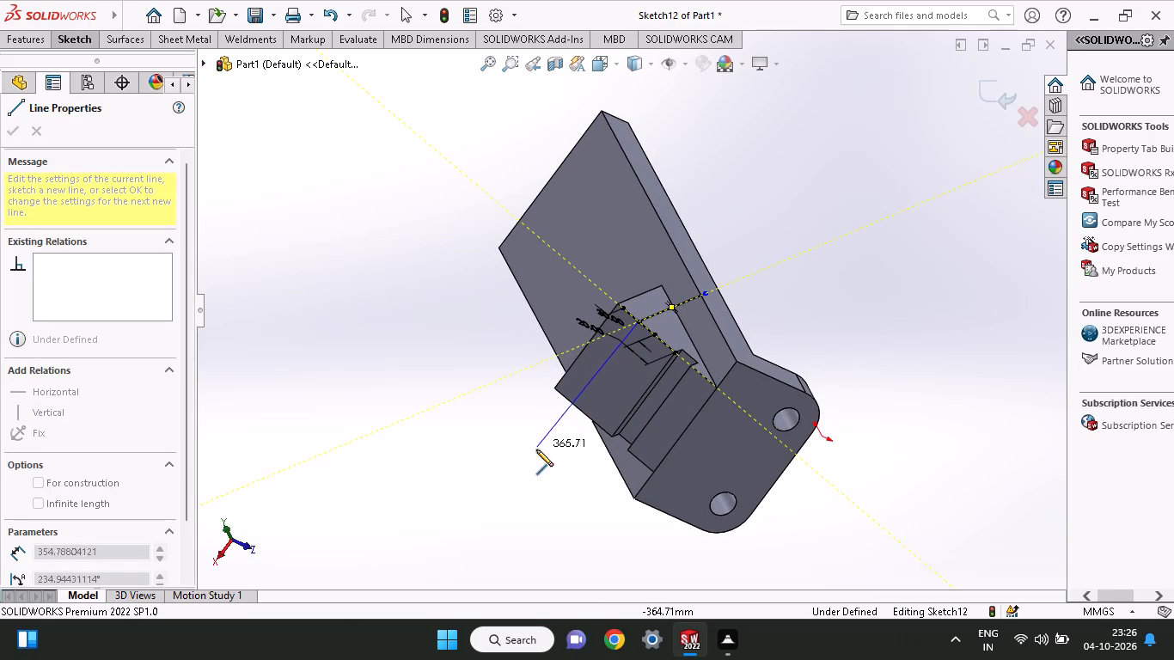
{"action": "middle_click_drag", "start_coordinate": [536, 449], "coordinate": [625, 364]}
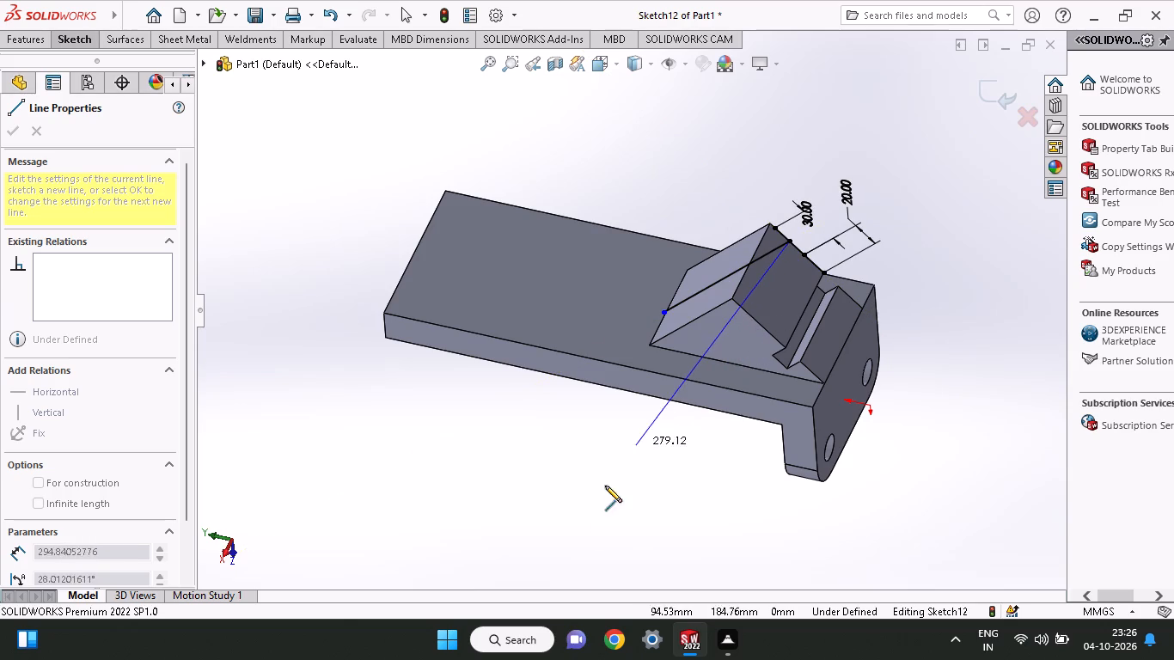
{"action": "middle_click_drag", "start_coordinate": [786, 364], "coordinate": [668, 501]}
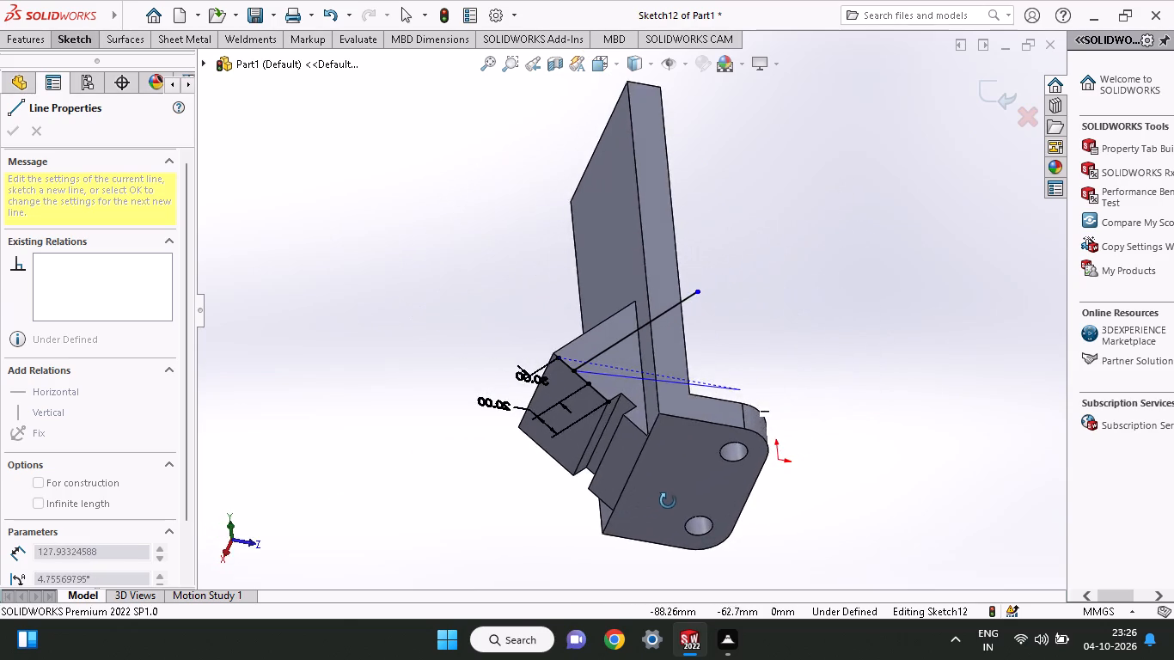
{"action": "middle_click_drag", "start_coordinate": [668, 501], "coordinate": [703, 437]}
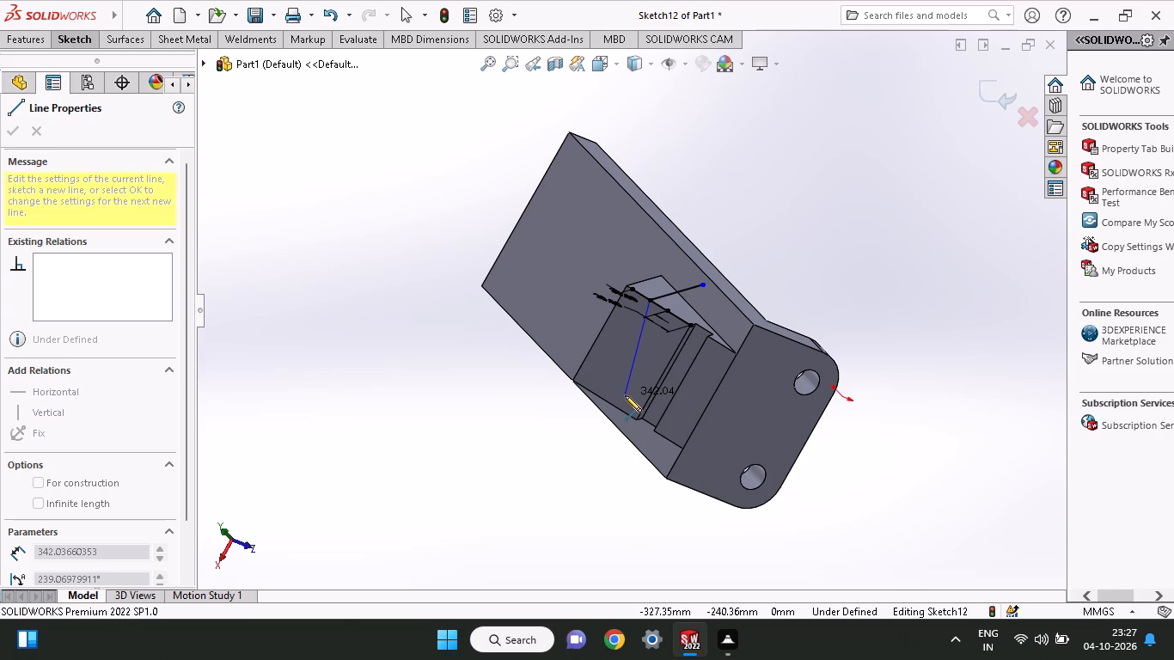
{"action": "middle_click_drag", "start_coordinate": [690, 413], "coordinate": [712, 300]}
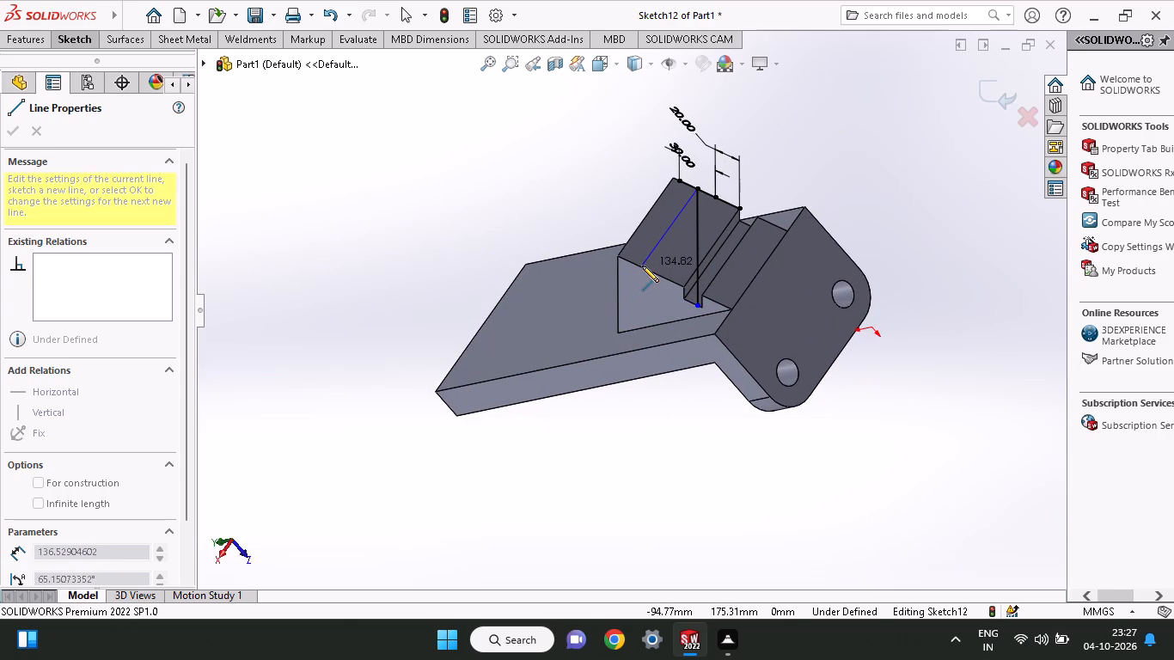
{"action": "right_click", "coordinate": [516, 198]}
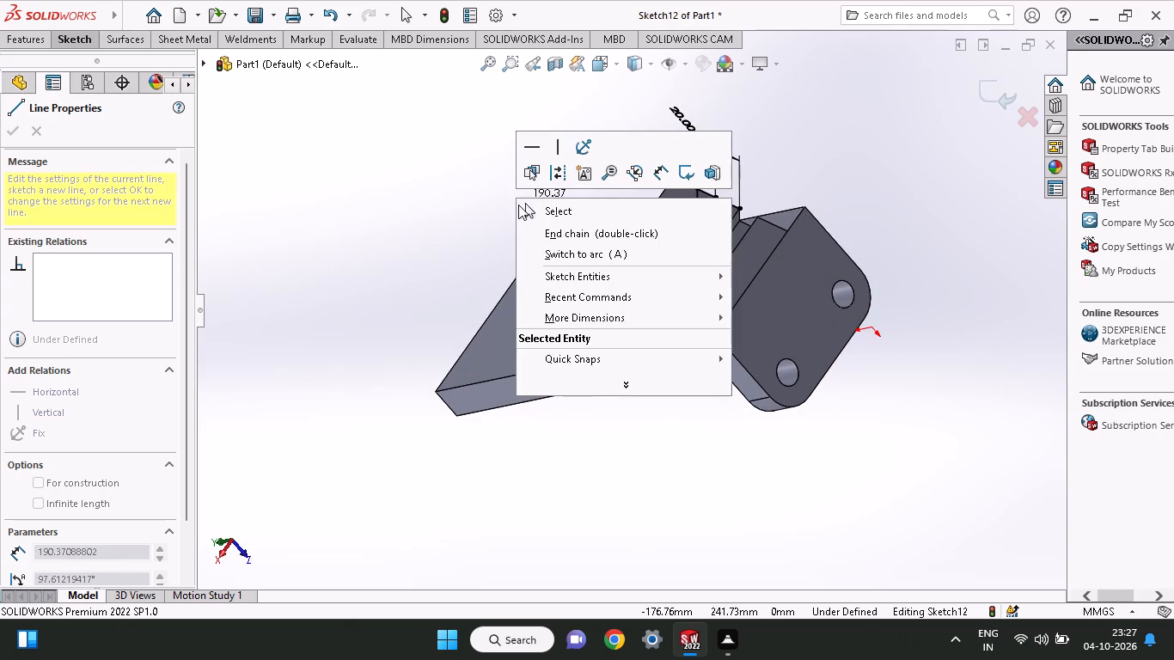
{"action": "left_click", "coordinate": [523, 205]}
End the perpendicular line's chain and exit the sketch.
{"action": "left_click", "coordinate": [663, 233]}
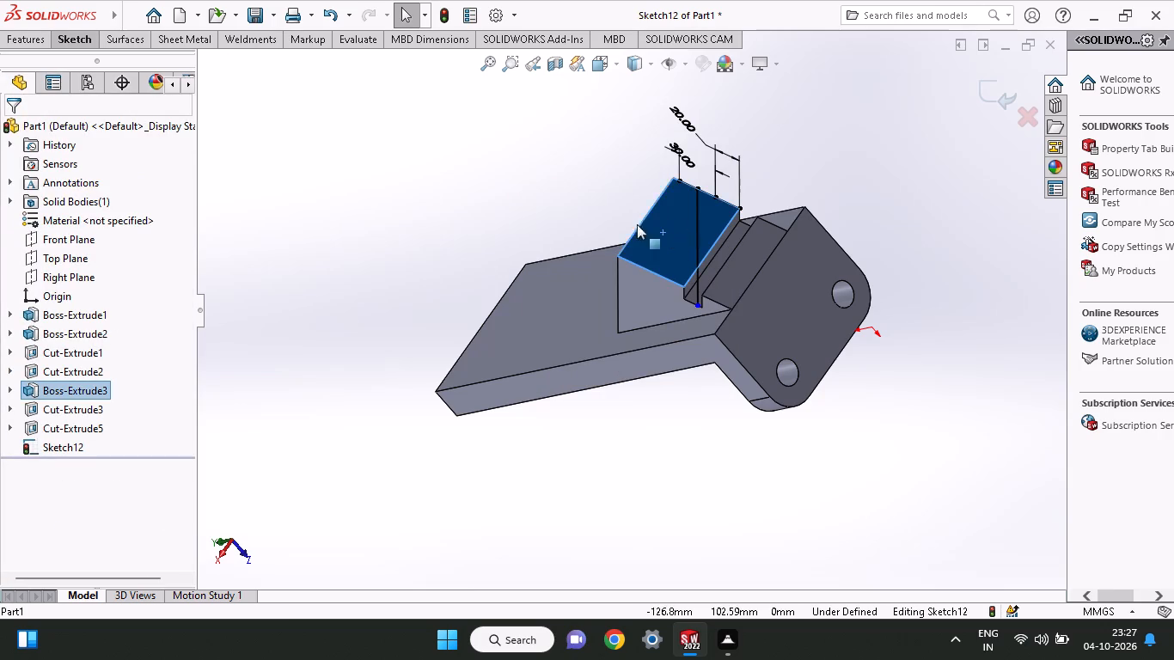
{"action": "right_click", "coordinate": [280, 211]}
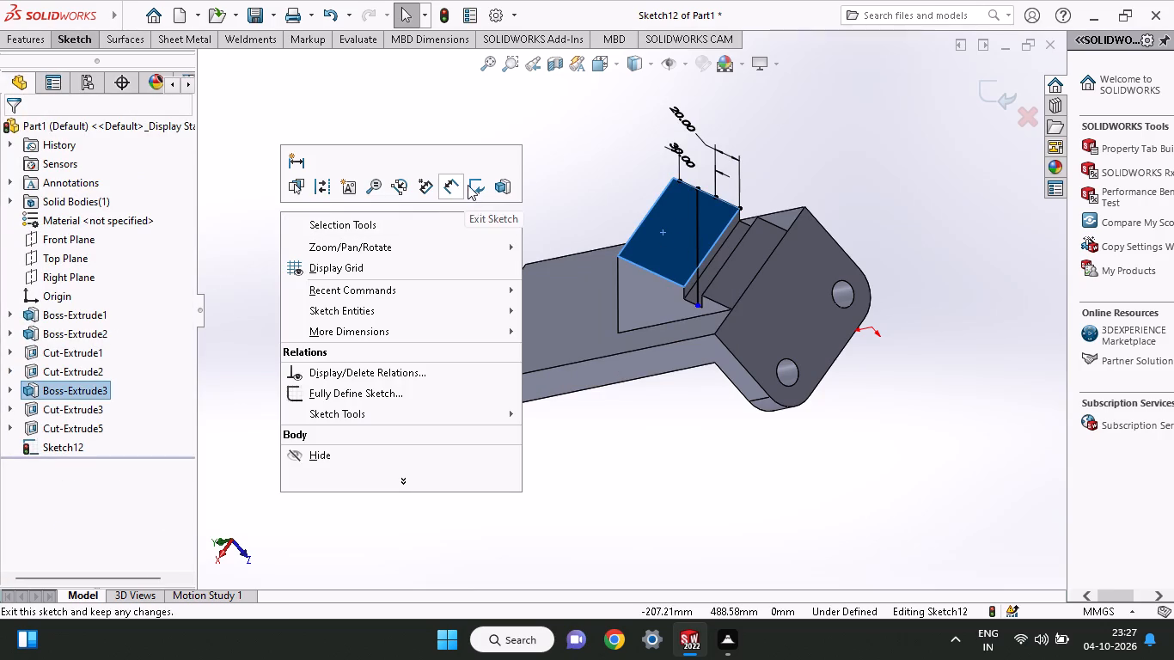
{"action": "left_click", "coordinate": [468, 185]}
On the boss's sloped face, start a sketch and draw an 80 mm horizontal line from the 30 mm line's midpoint to the opposite edge.
{"action": "left_click", "coordinate": [679, 255]}
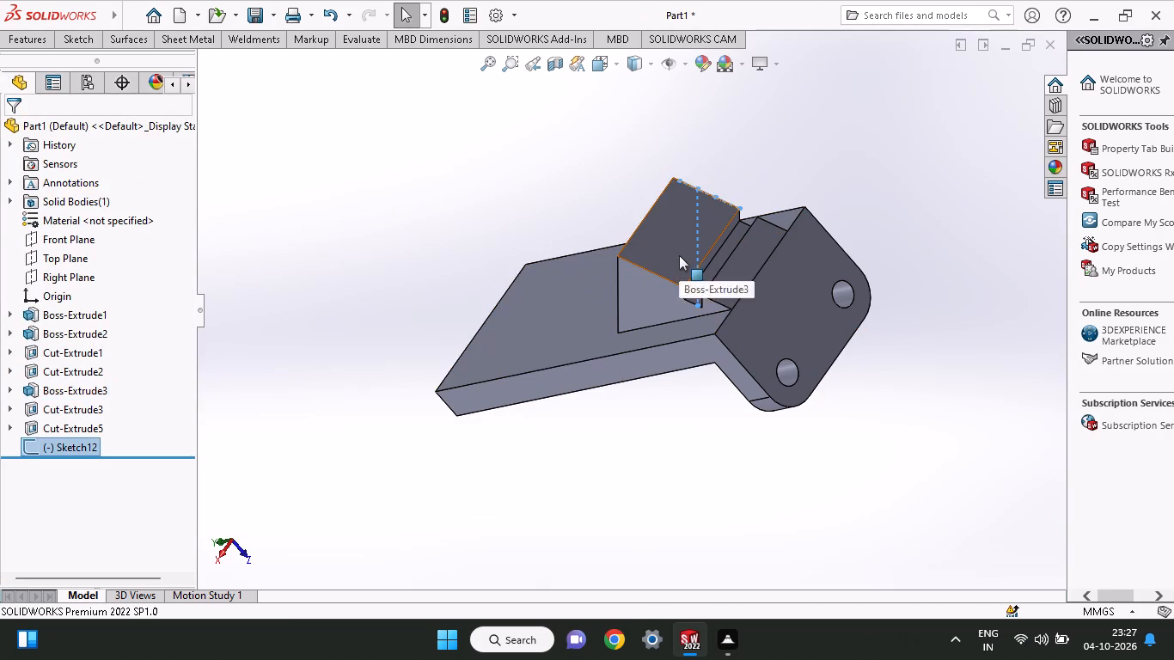
{"action": "left_click", "coordinate": [757, 204]}
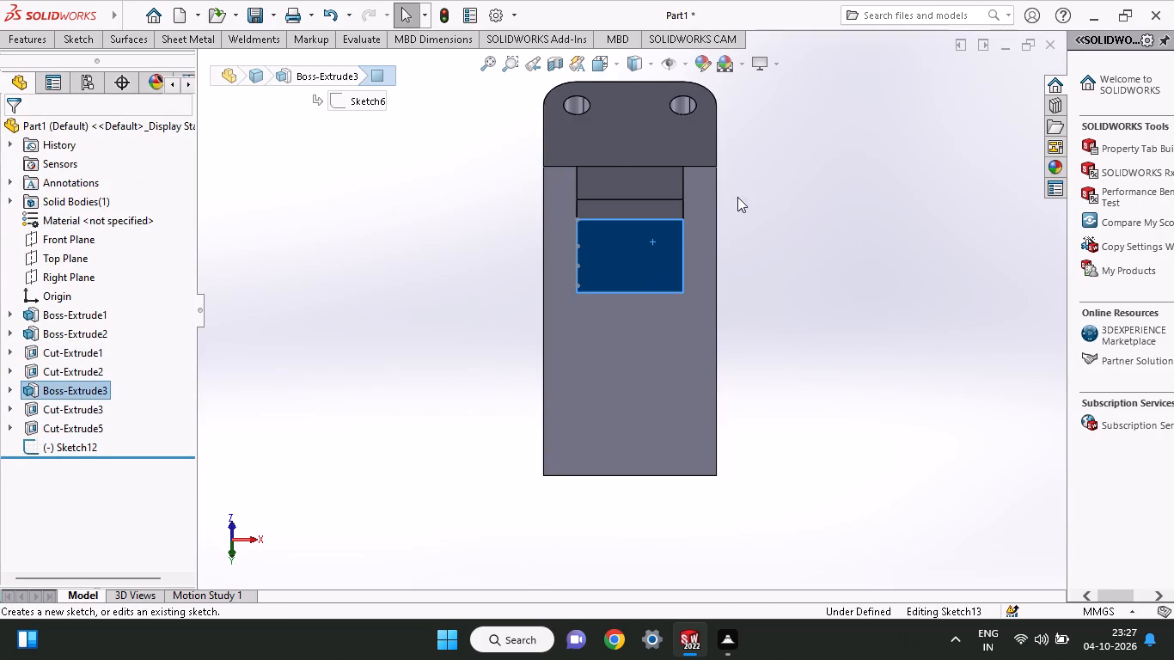
{"action": "left_click", "coordinate": [80, 46]}
{"action": "left_click", "coordinate": [108, 60]}
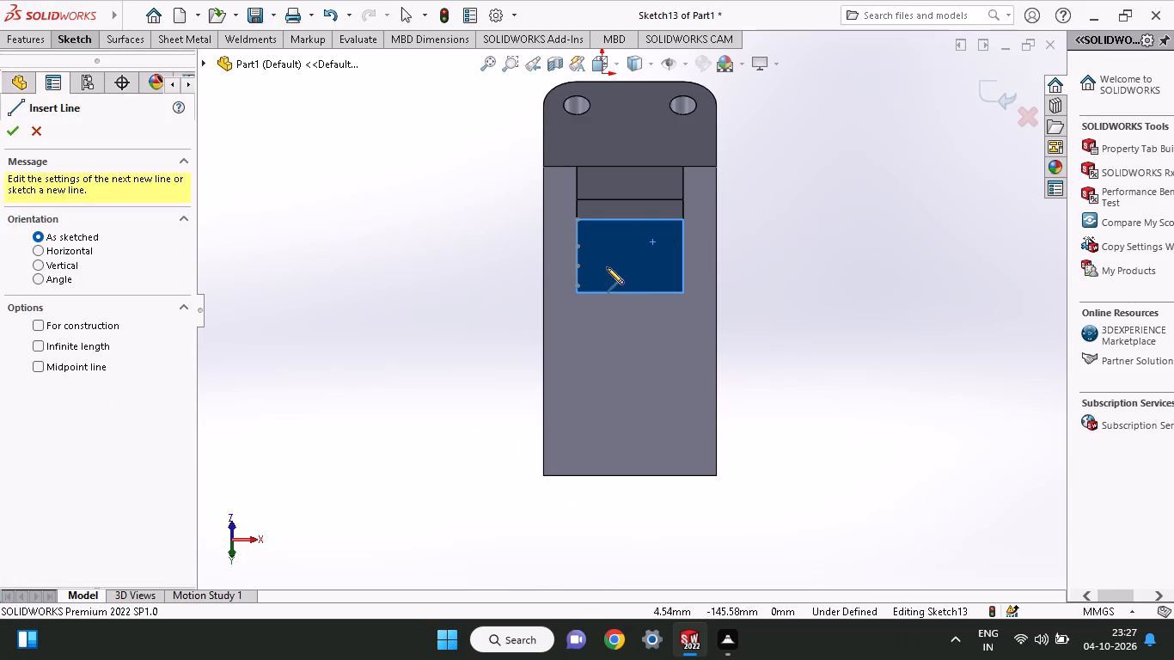
{"action": "left_click", "coordinate": [576, 267]}
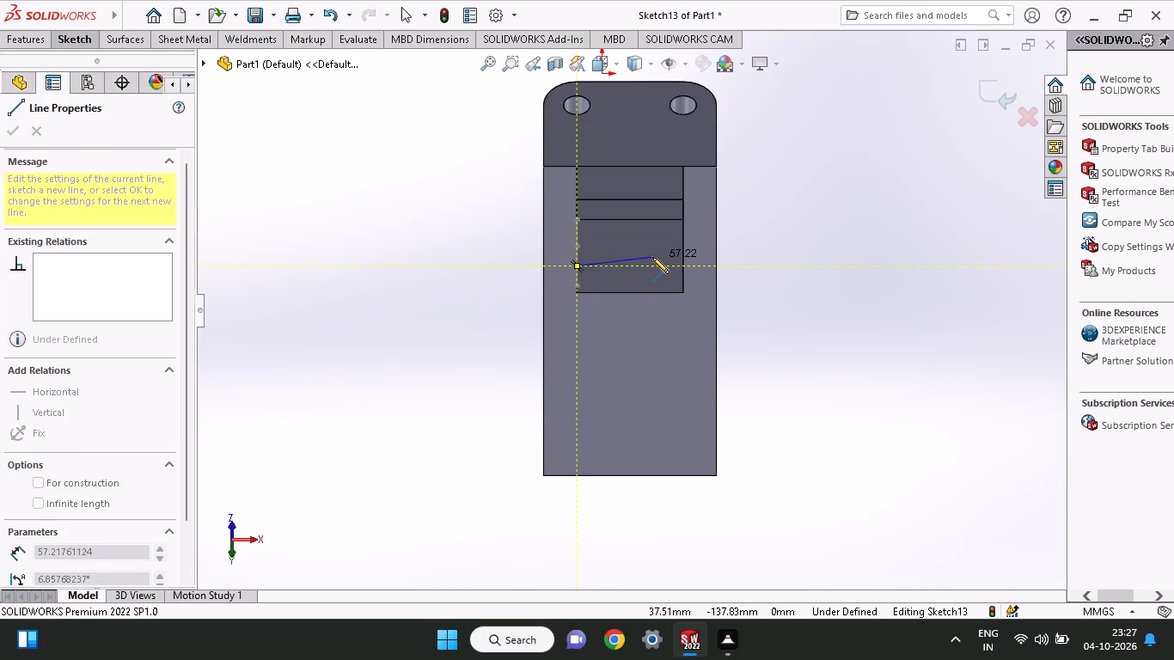
{"action": "left_click", "coordinate": [682, 266]}
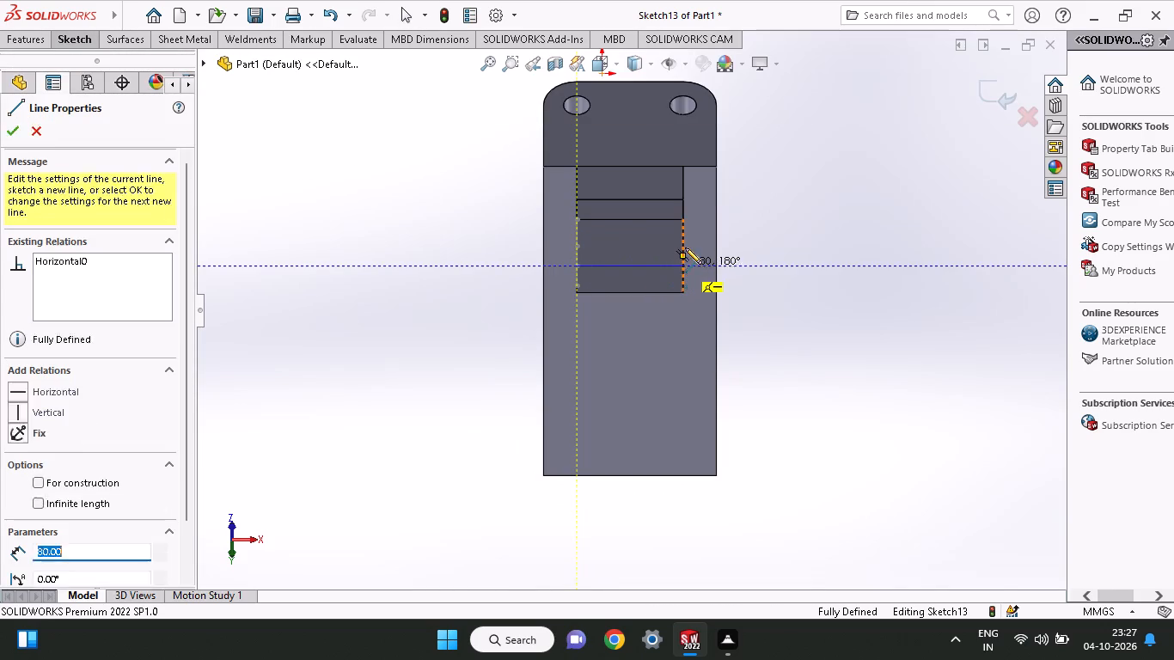
{"action": "right_click", "coordinate": [804, 227]}
{"action": "left_click", "coordinate": [814, 234]}
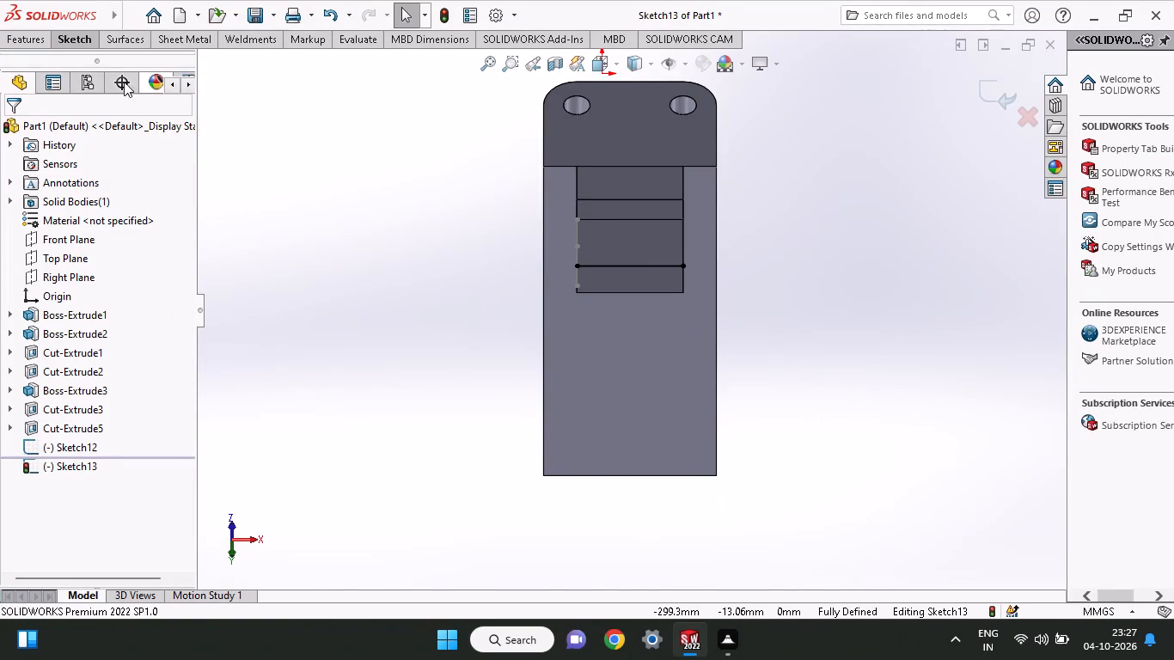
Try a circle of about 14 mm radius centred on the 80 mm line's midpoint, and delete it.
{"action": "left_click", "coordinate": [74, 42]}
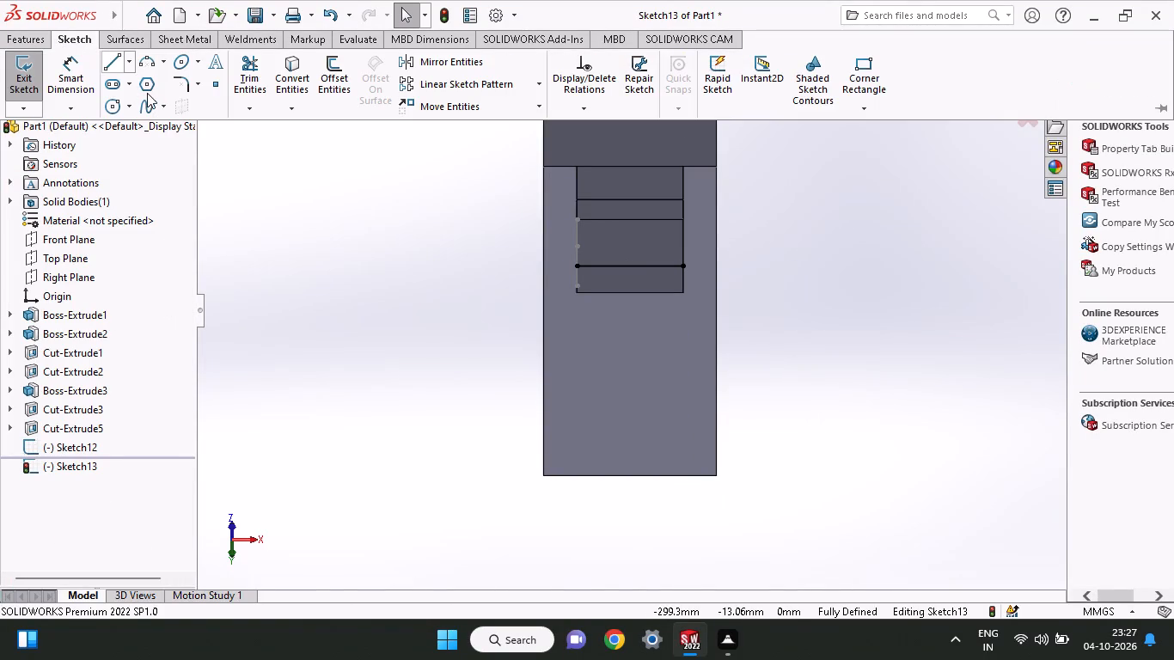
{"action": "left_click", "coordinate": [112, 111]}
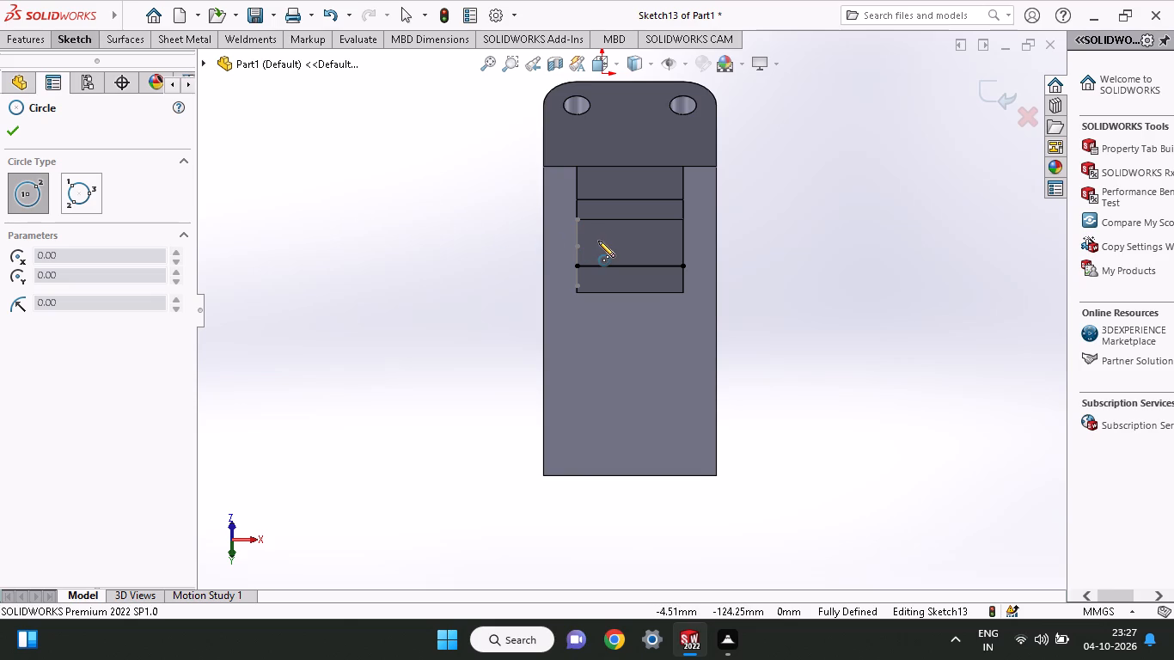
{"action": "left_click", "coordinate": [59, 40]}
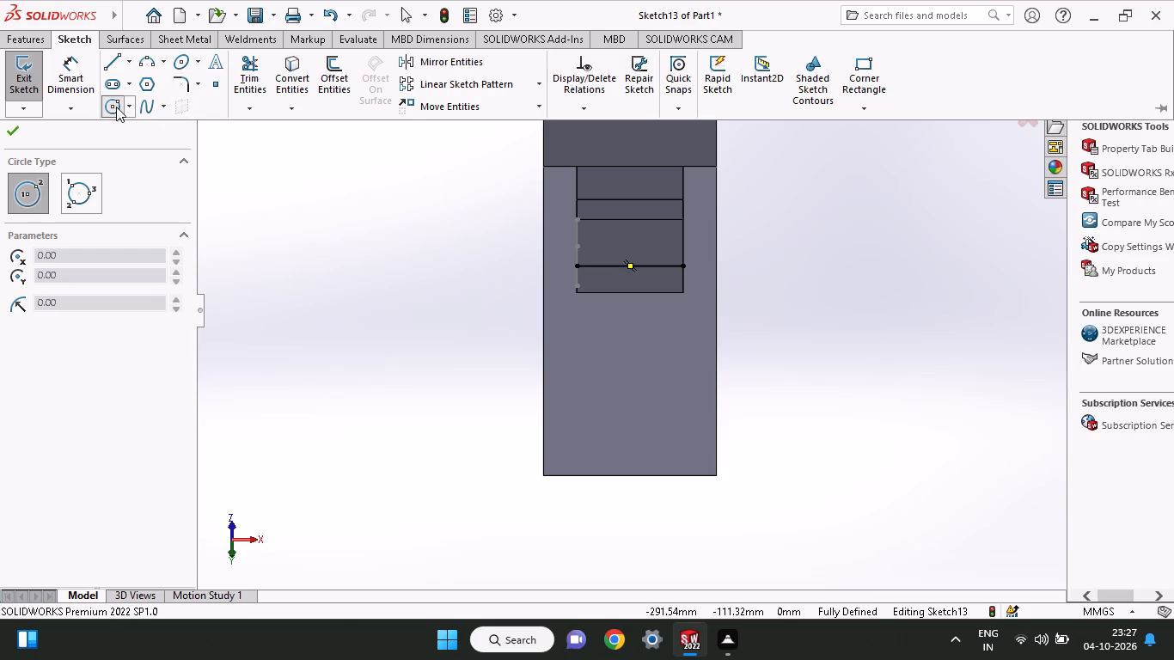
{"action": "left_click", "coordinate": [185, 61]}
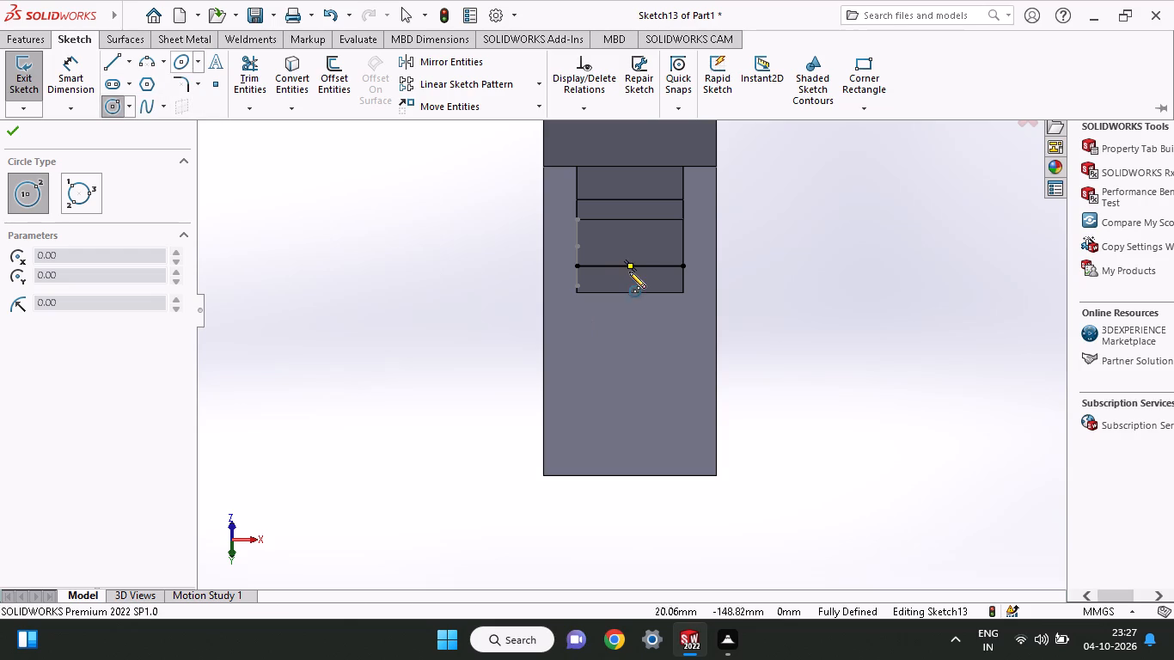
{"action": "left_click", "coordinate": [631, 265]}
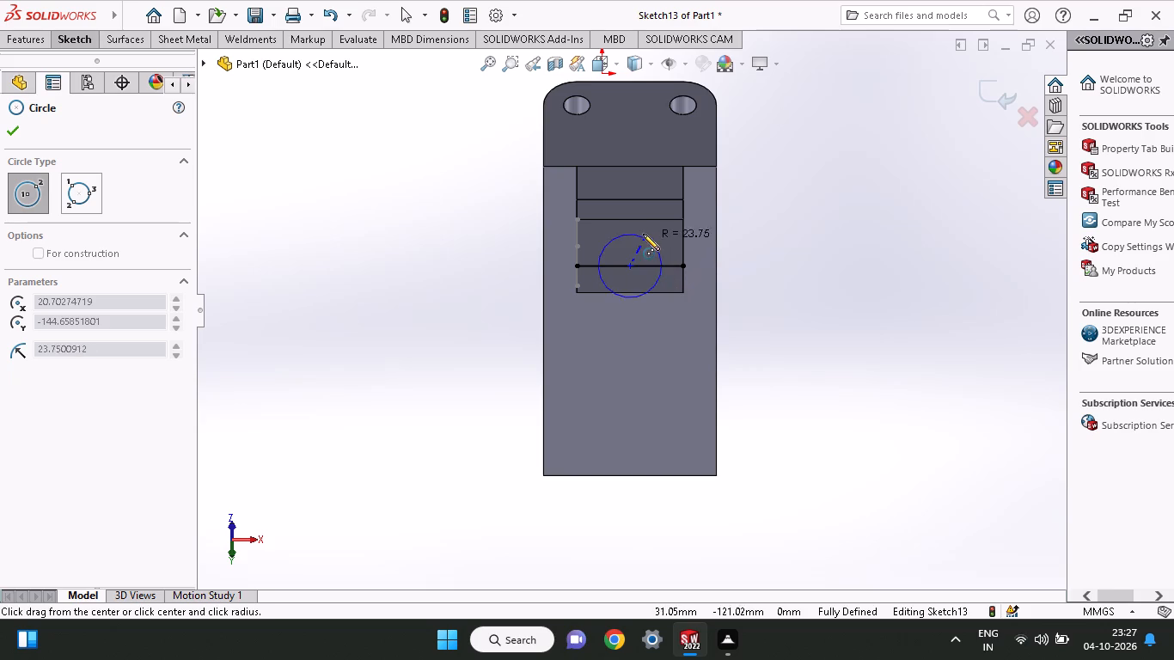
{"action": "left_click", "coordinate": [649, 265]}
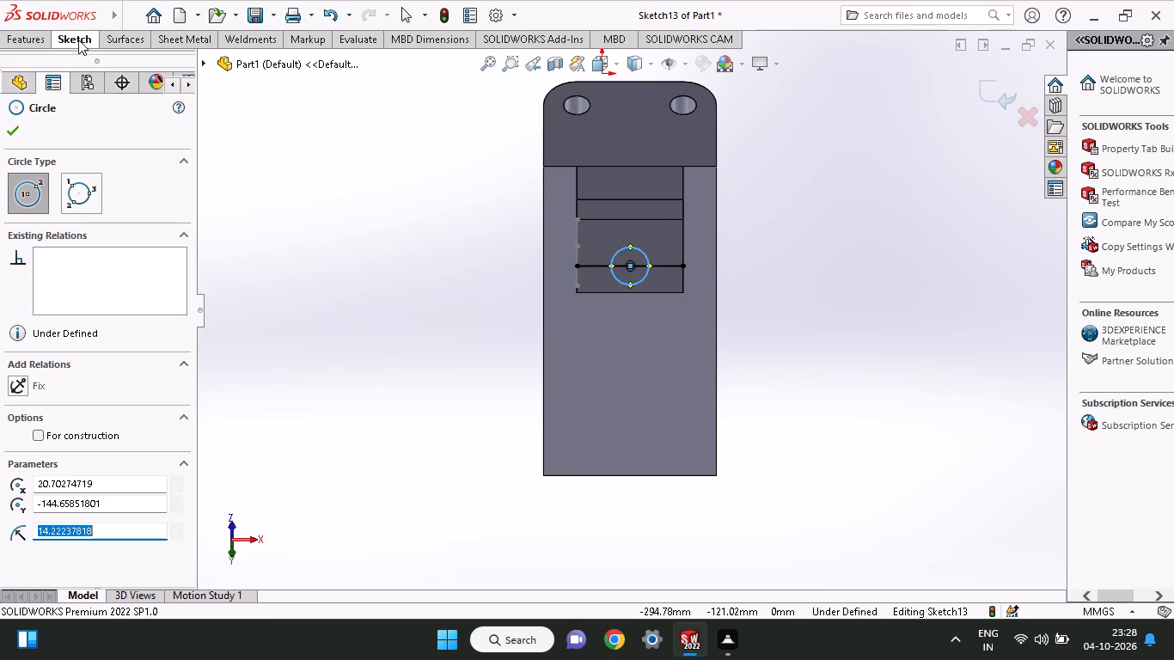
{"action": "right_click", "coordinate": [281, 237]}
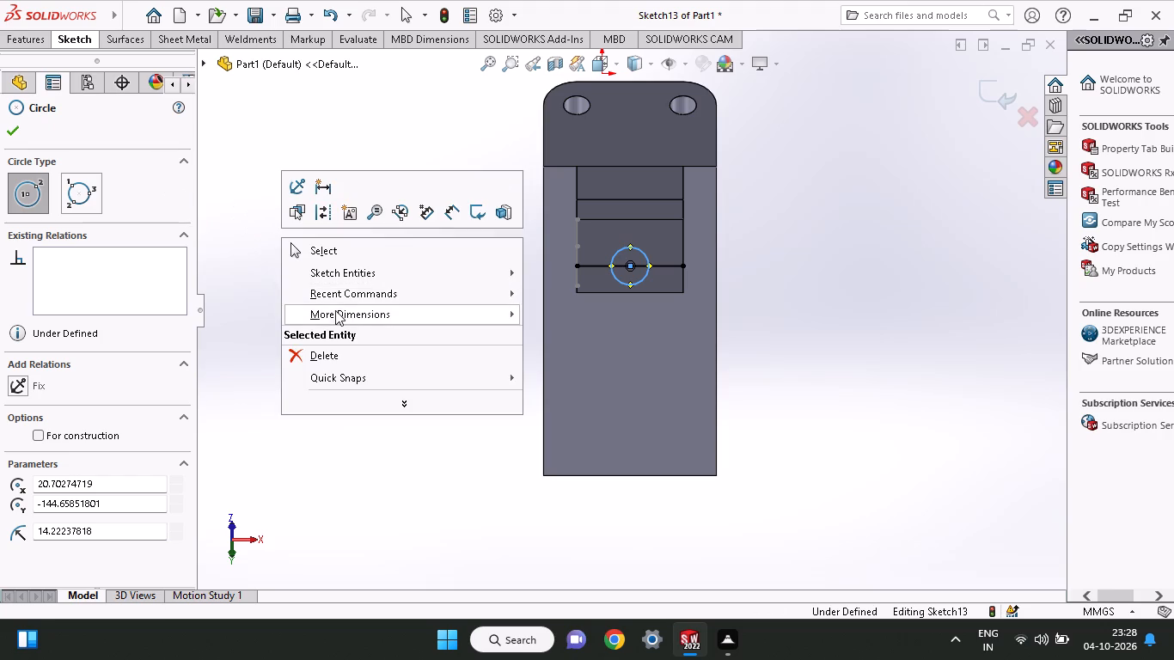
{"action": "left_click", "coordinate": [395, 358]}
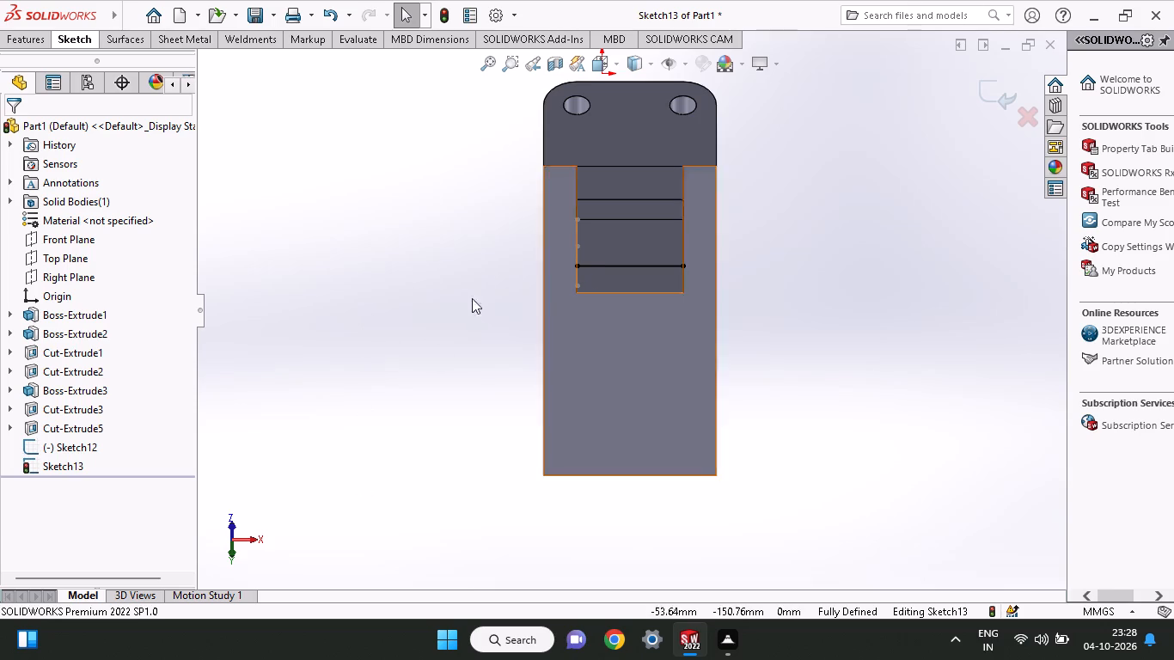
Sketch an ellipse centred on the 80 mm line's midpoint, with radii of about 15.5 mm along the line and 13.2 mm across it.
{"action": "left_click", "coordinate": [54, 46]}
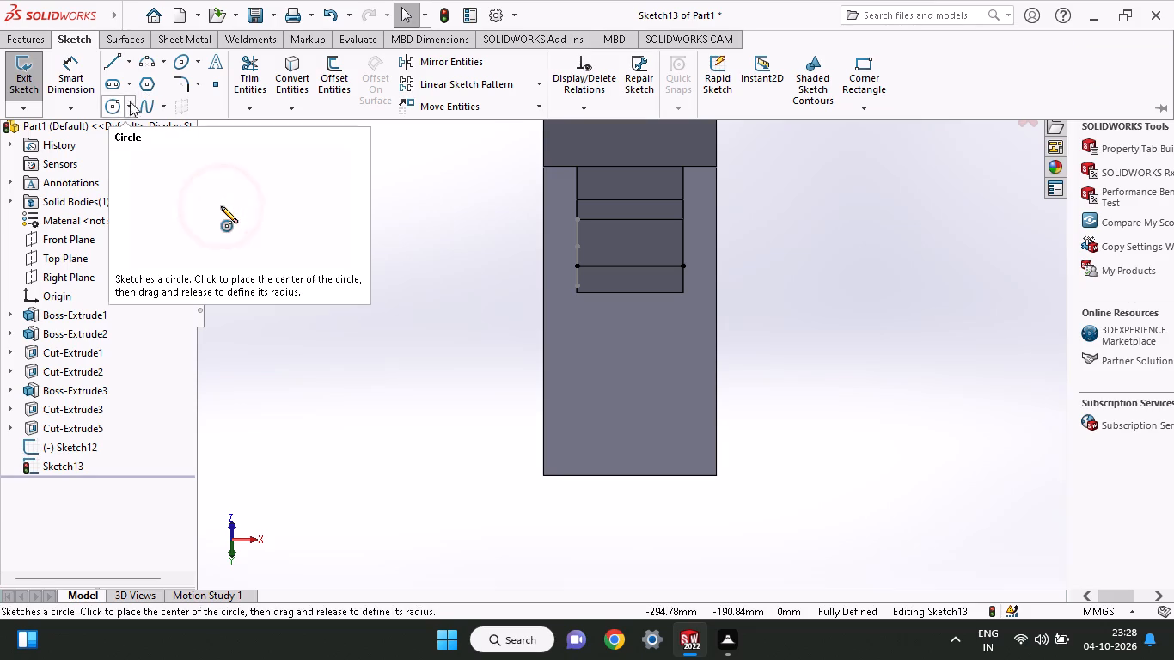
{"action": "left_click", "coordinate": [175, 64]}
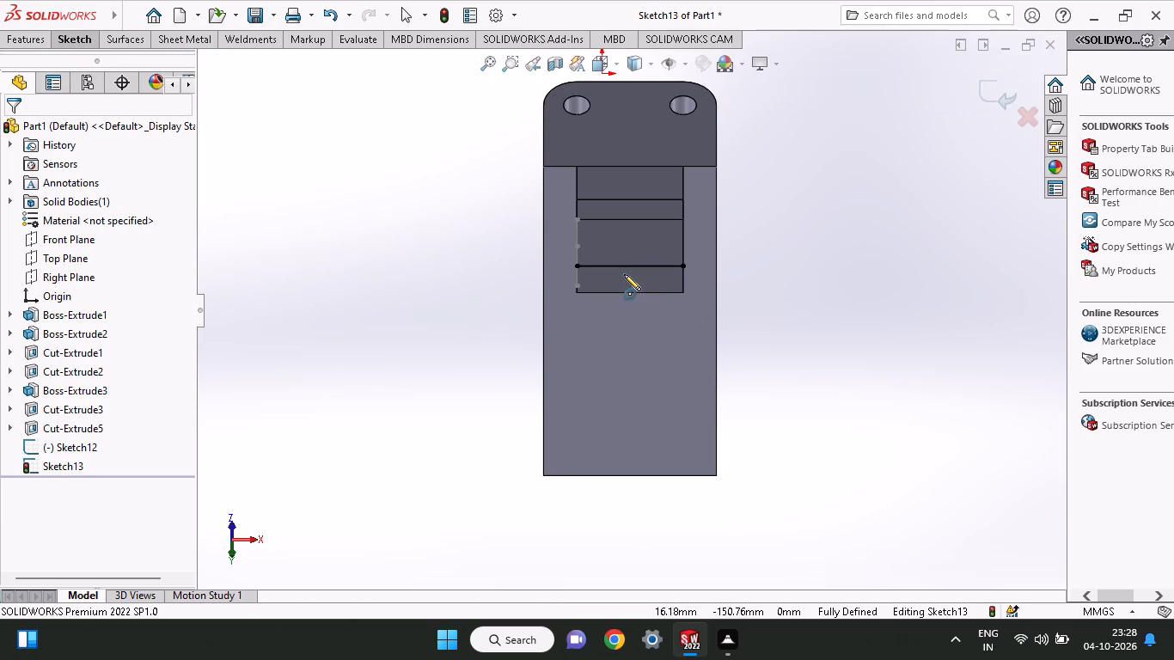
{"action": "left_click", "coordinate": [630, 266]}
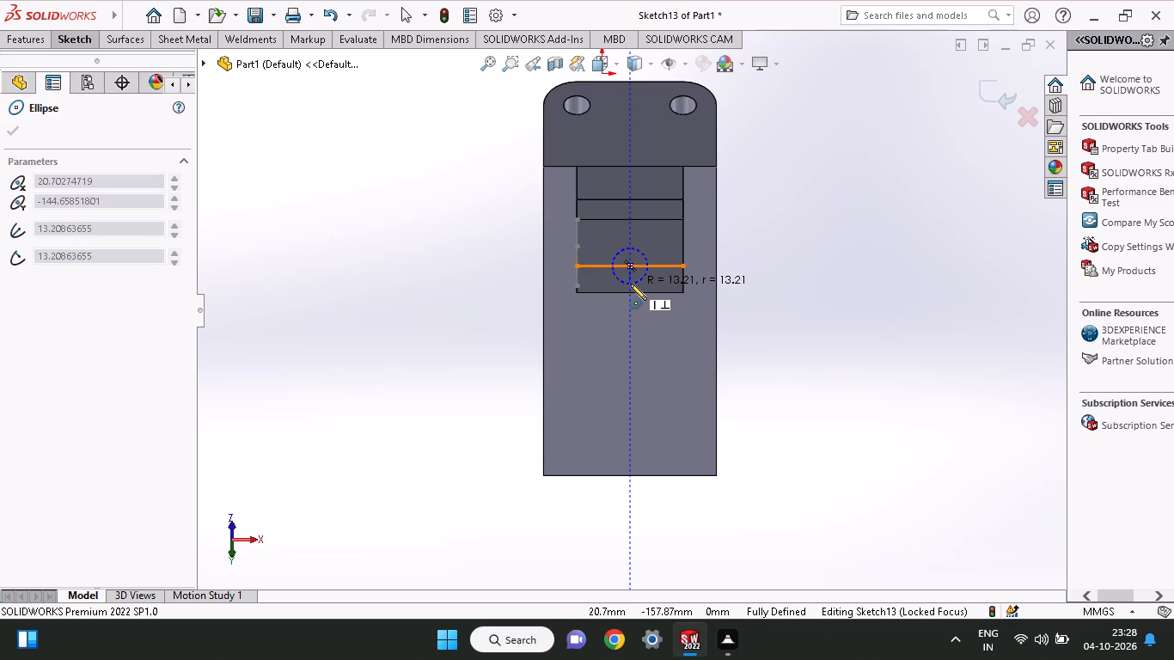
{"action": "left_click", "coordinate": [630, 284]}
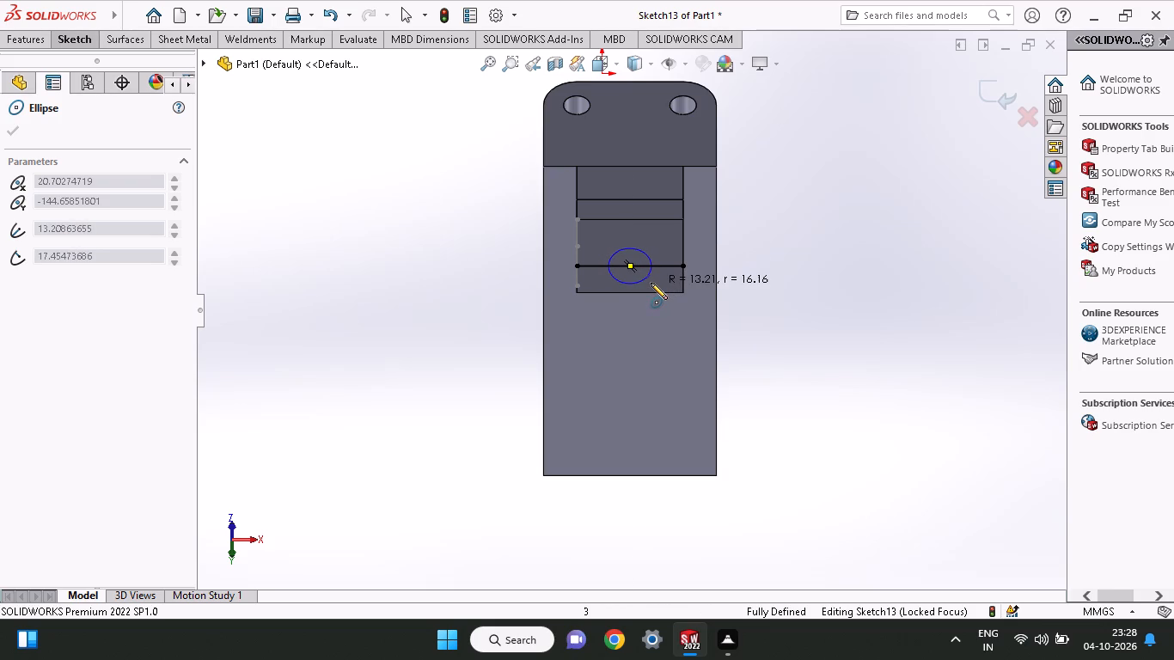
{"action": "left_click", "coordinate": [651, 283]}
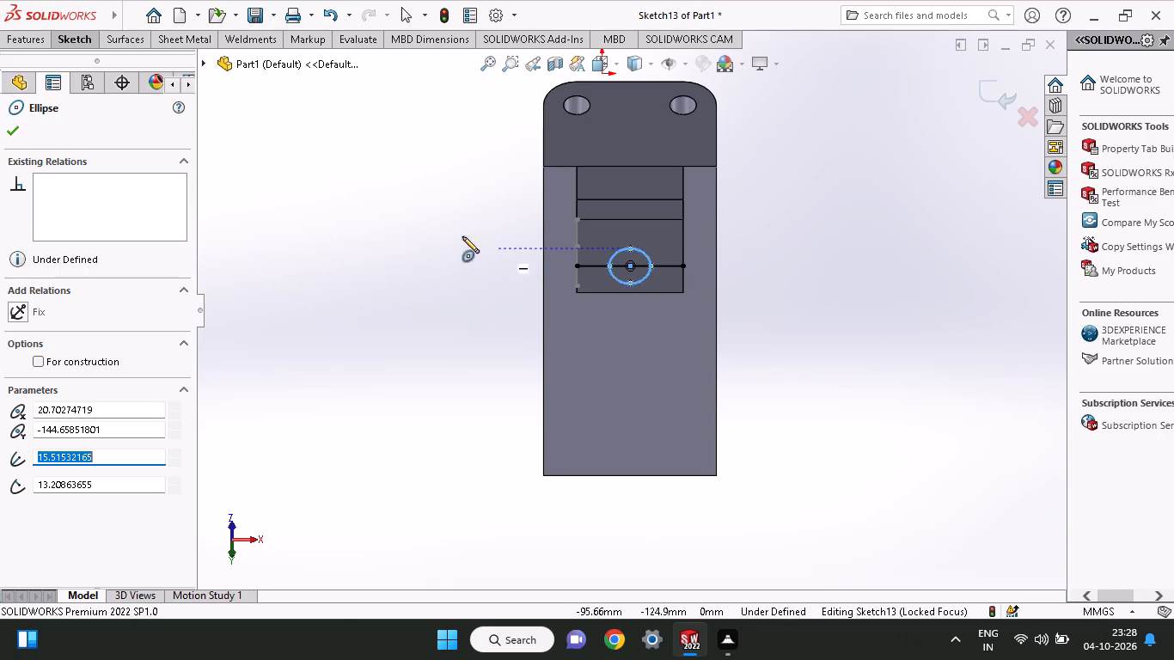
Dimension the ellipse's axis along the 80 mm line to 30 mm between its end points.
{"action": "left_click", "coordinate": [62, 40]}
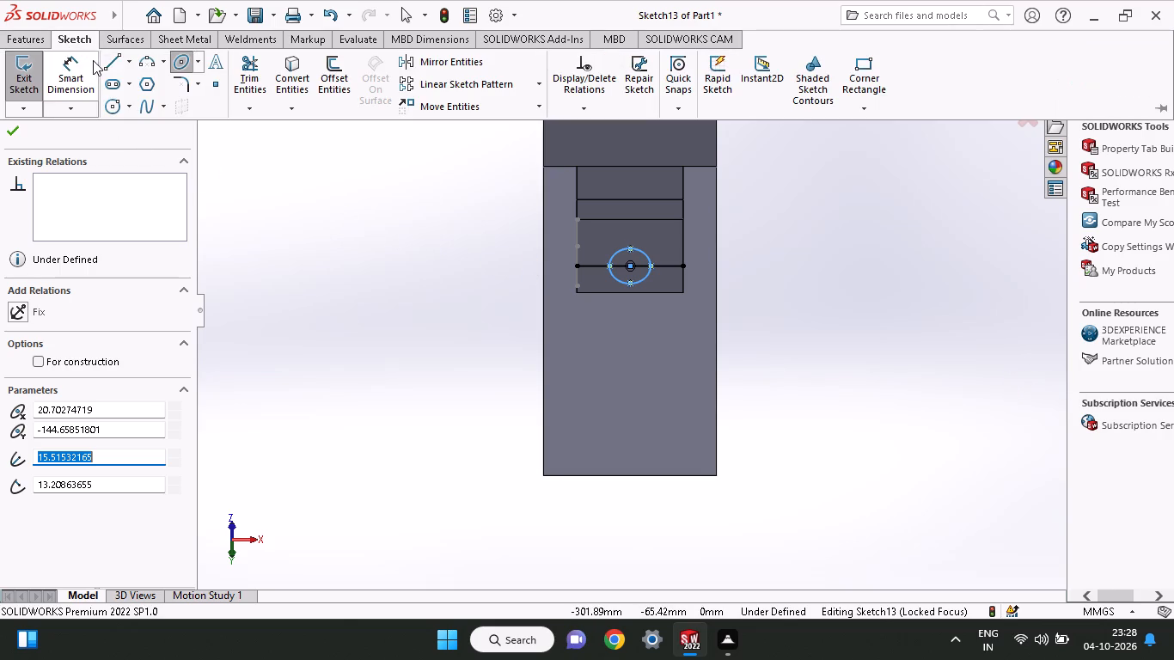
{"action": "left_click", "coordinate": [59, 74]}
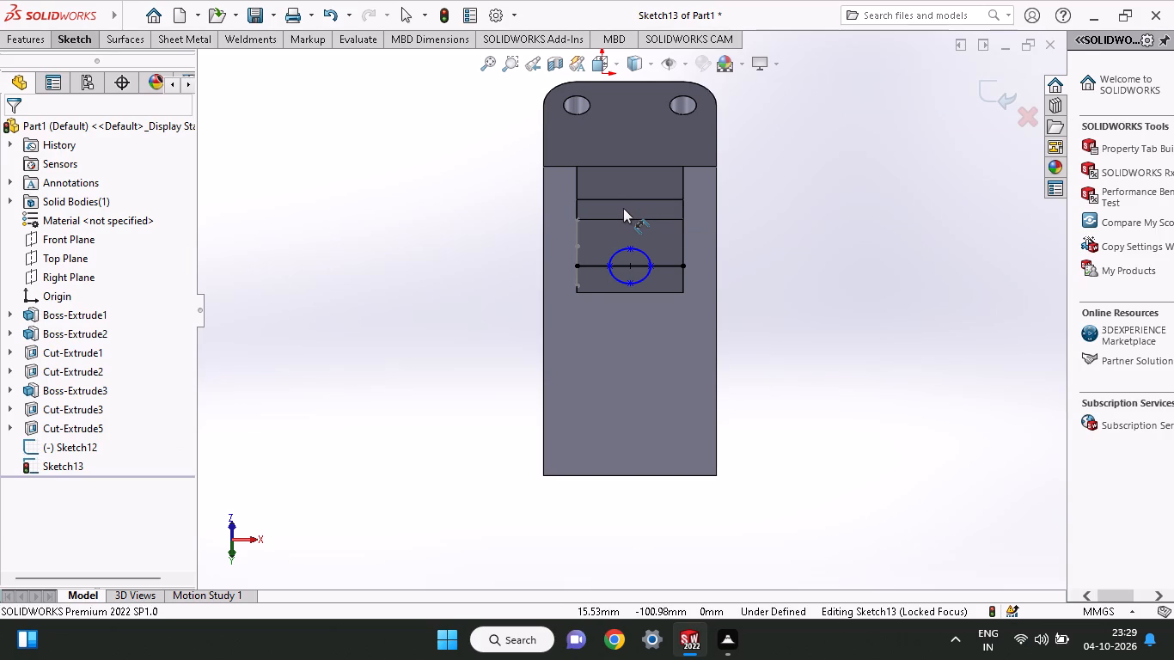
{"action": "left_click", "coordinate": [613, 266]}
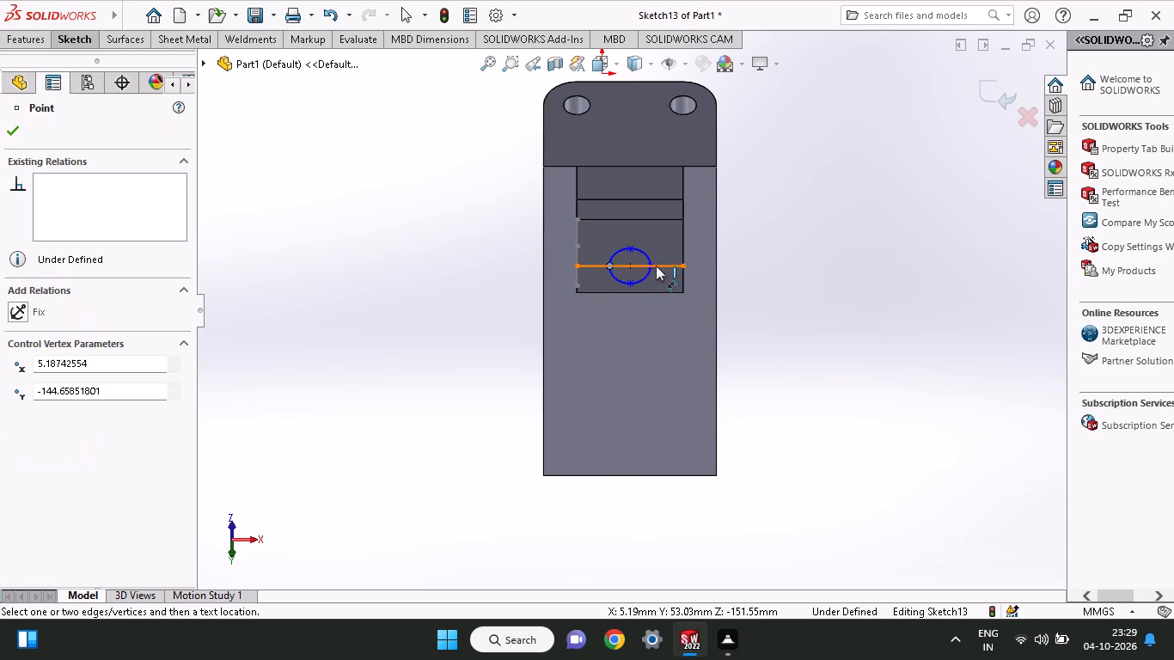
{"action": "left_click", "coordinate": [650, 266]}
{"action": "left_click", "coordinate": [639, 347]}
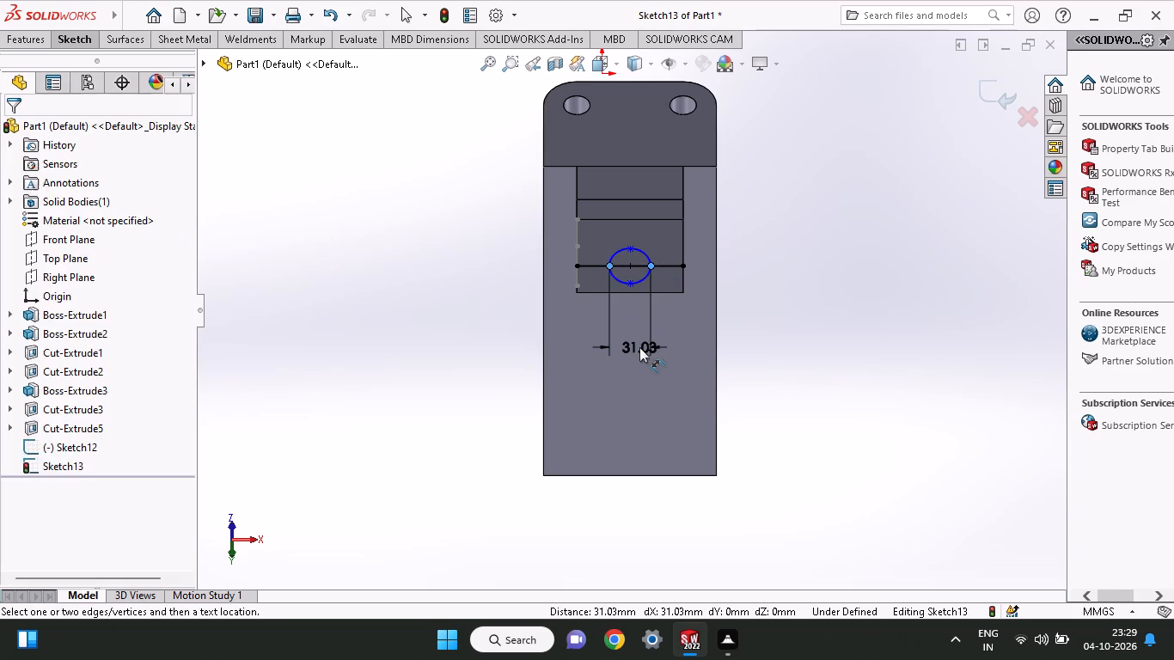
{"action": "type", "text": "30"}
{"action": "key", "text": "Return"}
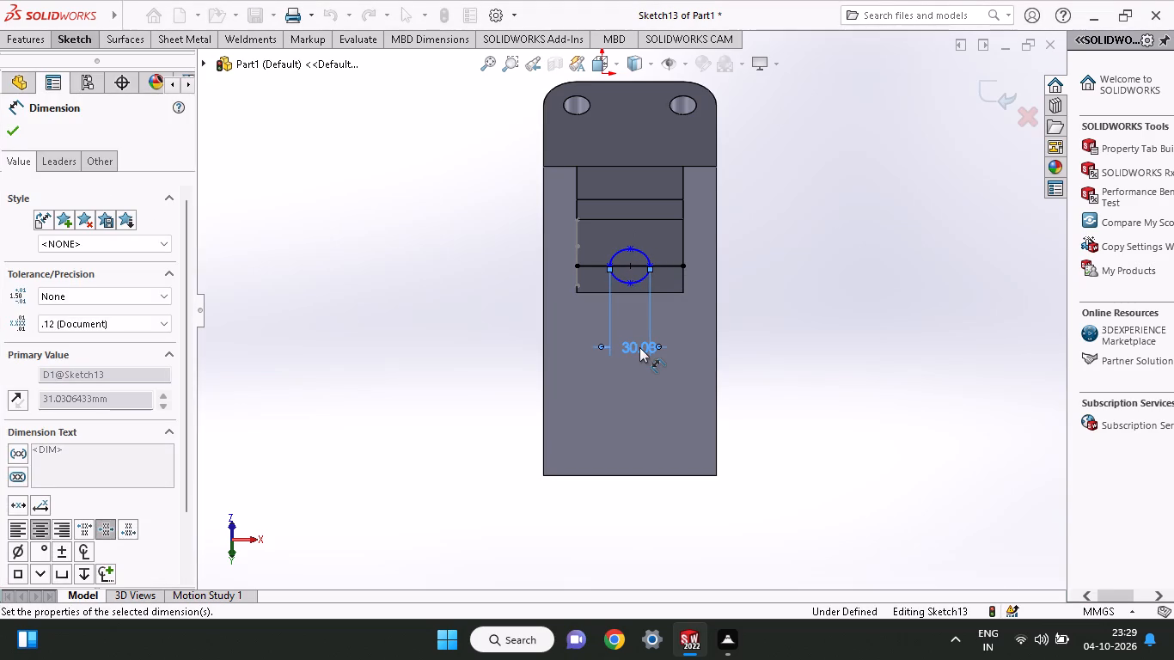
Dimension the ellipse's axis perpendicular to the 80 mm line to 15 mm between its end points.
{"action": "left_click", "coordinate": [630, 284]}
{"action": "left_click", "coordinate": [630, 251]}
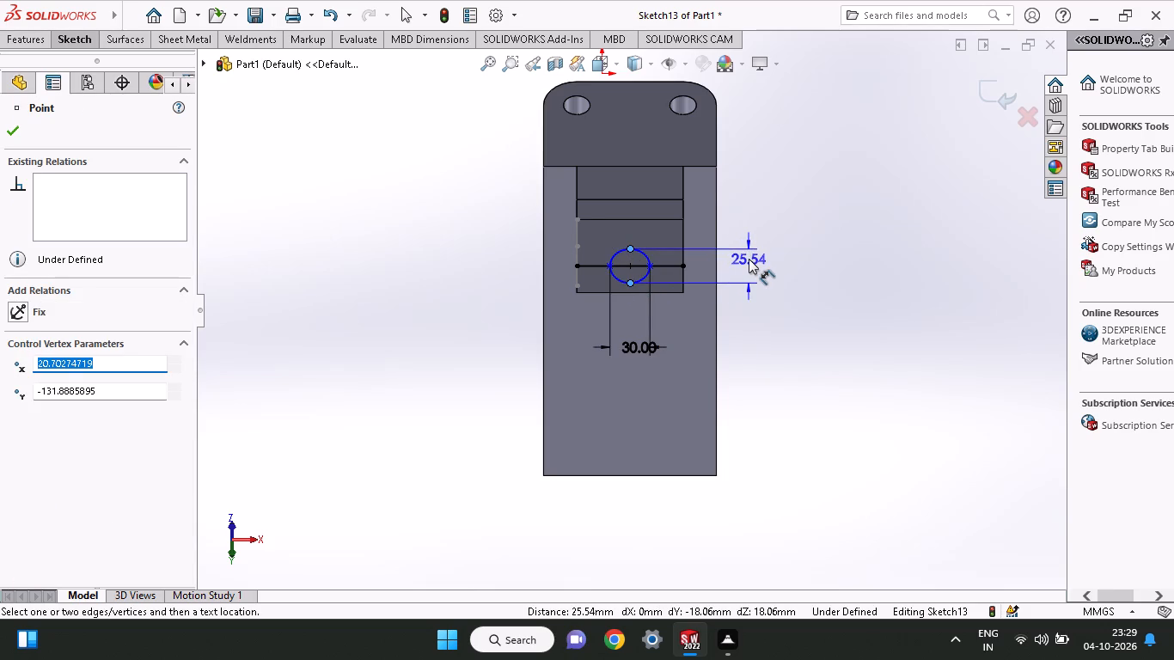
{"action": "left_click", "coordinate": [749, 259]}
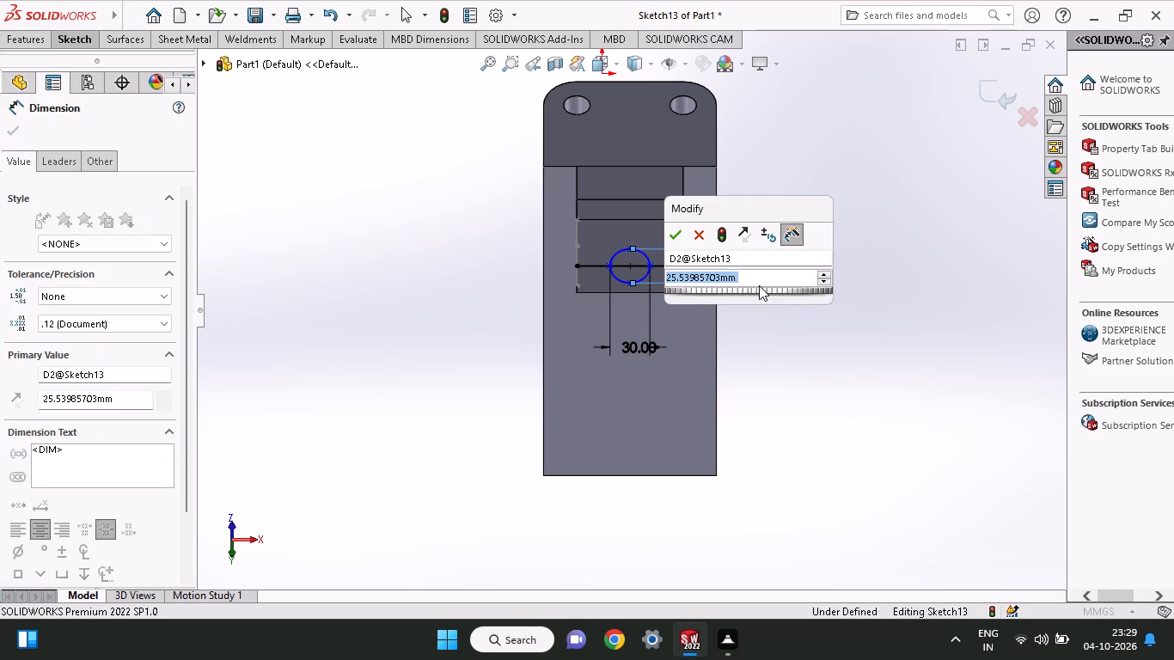
{"action": "type", "text": "15"}
{"action": "key", "text": "Return"}
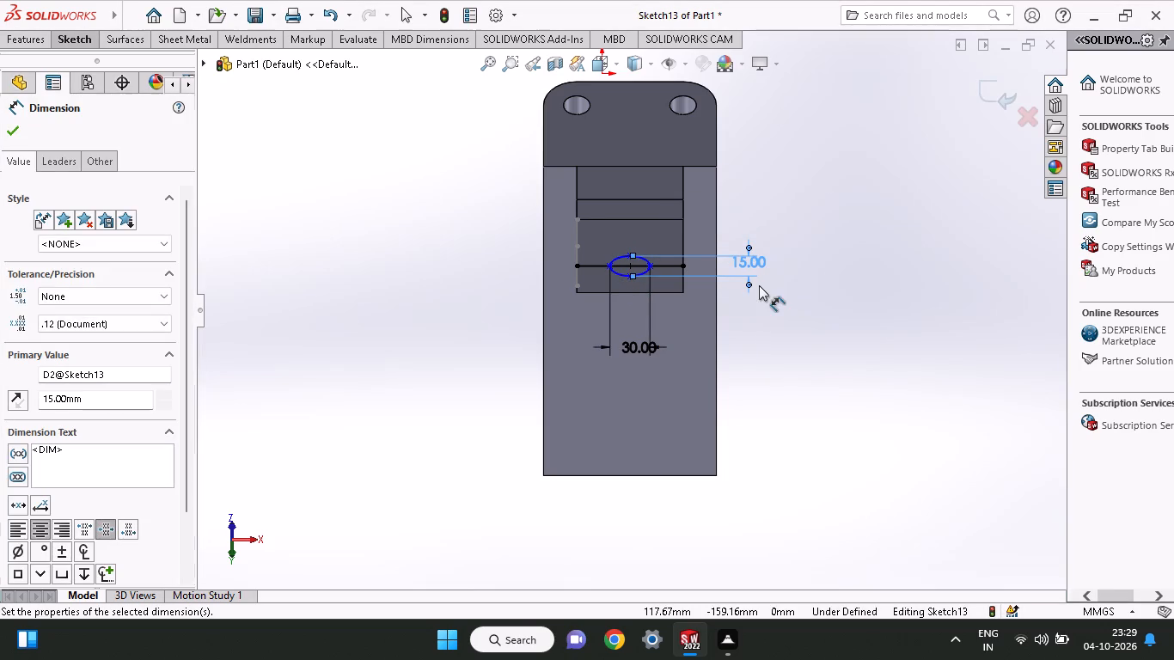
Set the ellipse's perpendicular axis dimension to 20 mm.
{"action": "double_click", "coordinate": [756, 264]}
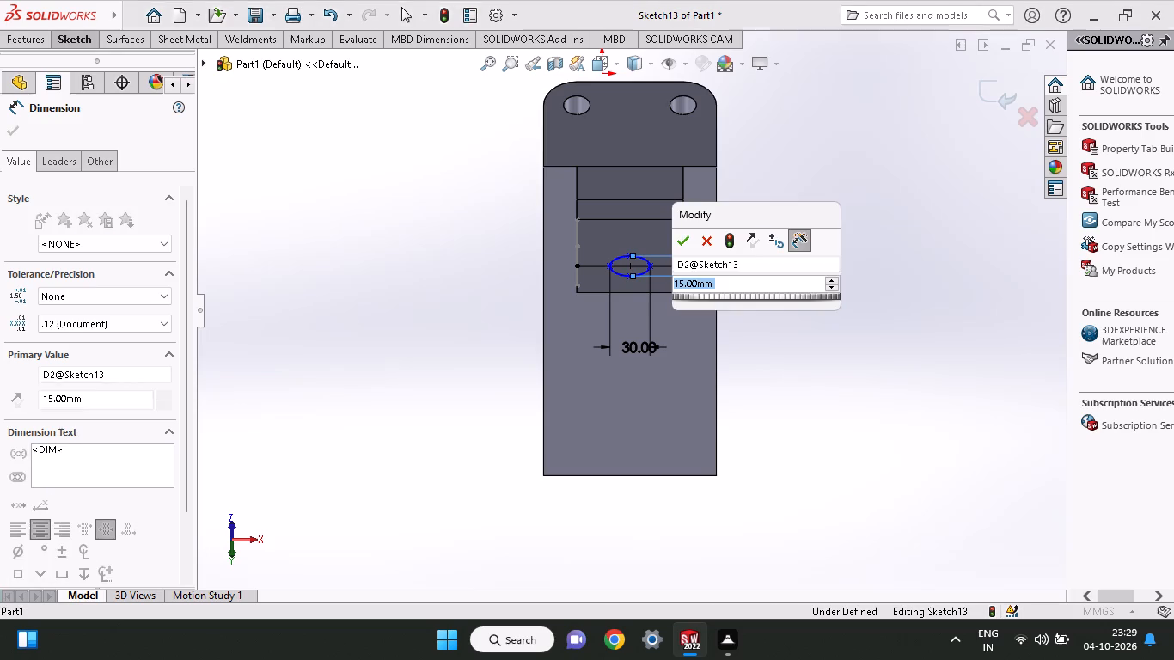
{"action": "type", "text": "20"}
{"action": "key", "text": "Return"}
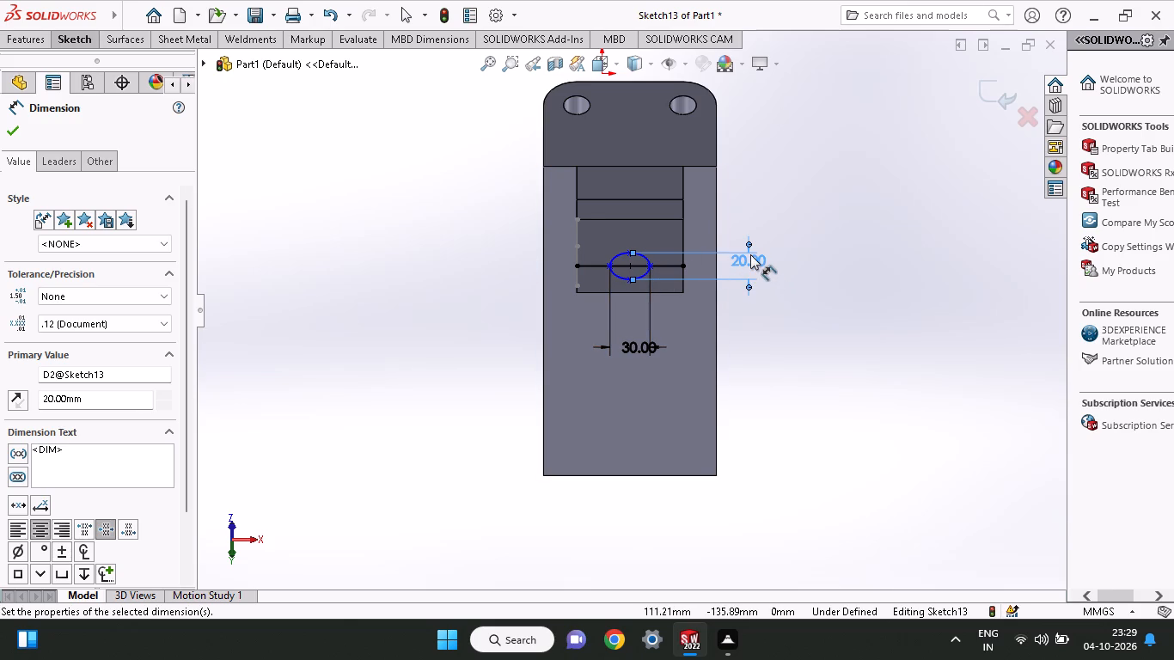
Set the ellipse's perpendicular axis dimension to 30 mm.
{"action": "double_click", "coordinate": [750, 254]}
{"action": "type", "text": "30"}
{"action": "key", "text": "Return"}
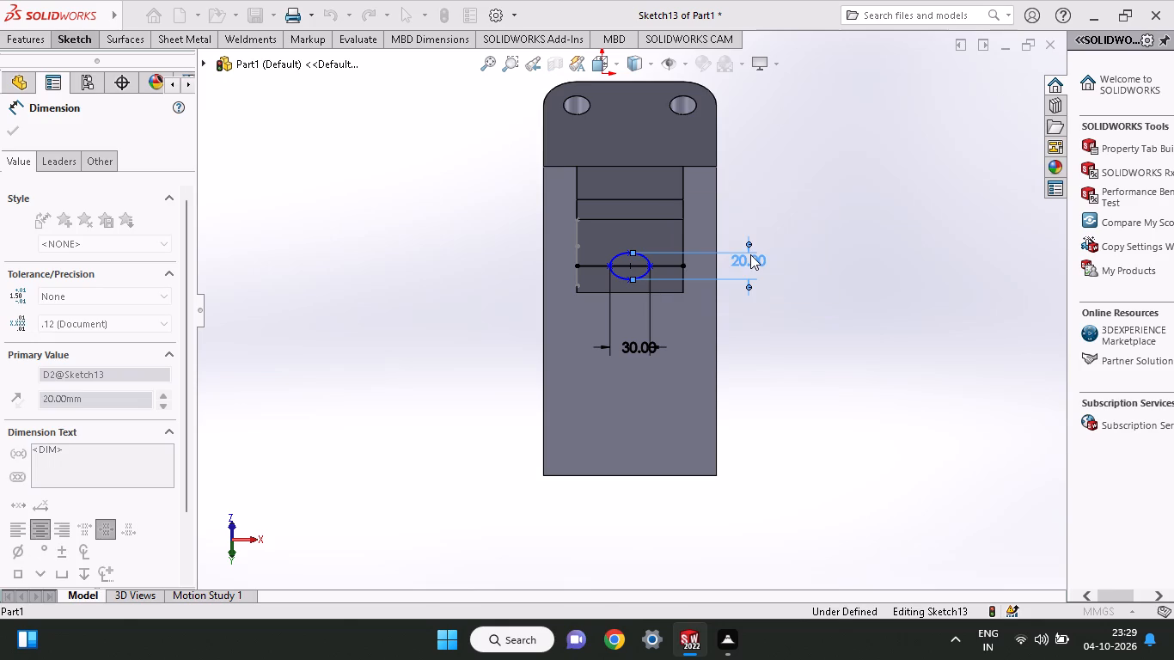
Set the ellipse's perpendicular axis dimension back to 20 mm.
{"action": "double_click", "coordinate": [750, 256]}
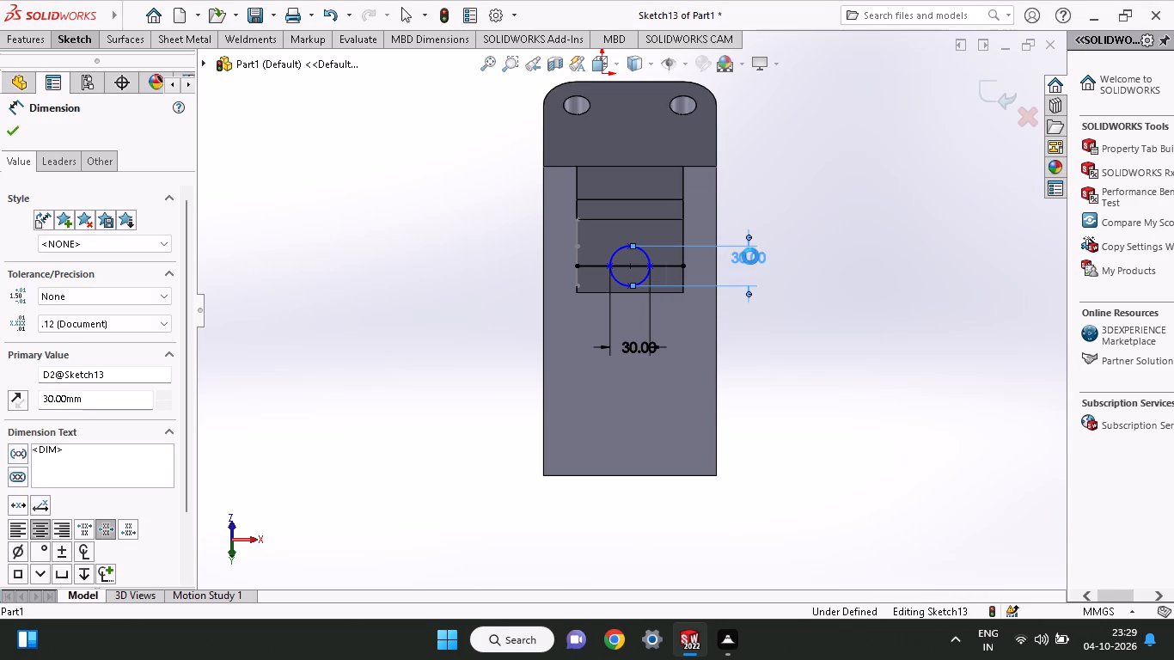
{"action": "type", "text": "20"}
{"action": "key", "text": "Return"}
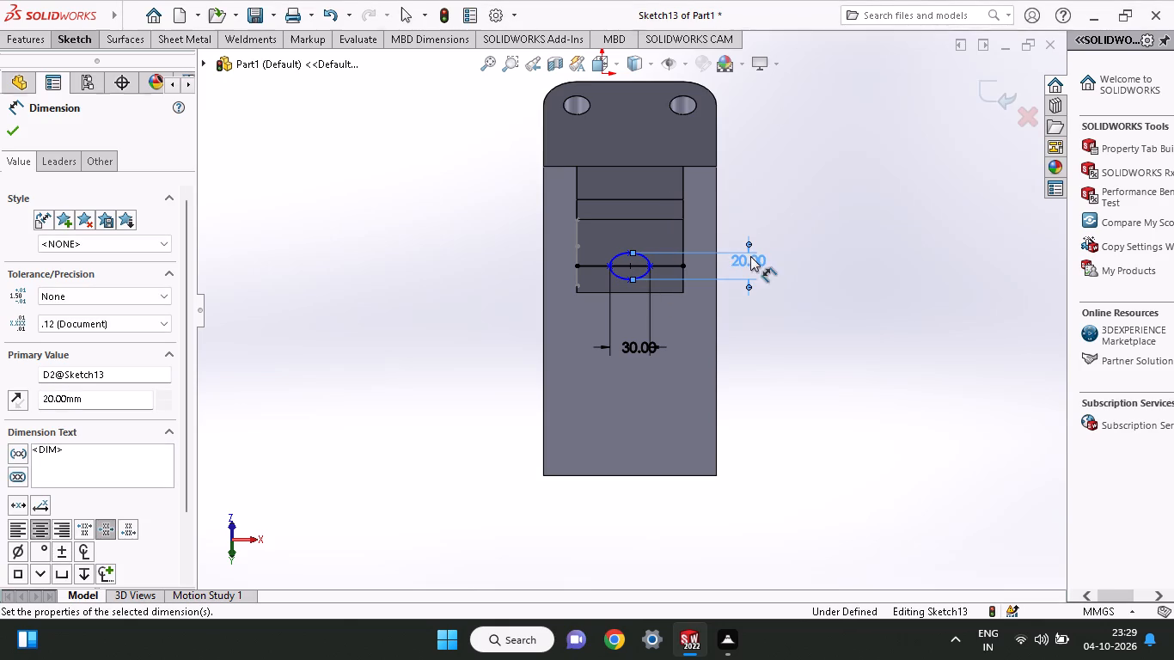
Cut-extrude the 30 × 20 mm ellipse from the boss's sloped face to a blind depth of 176 mm.
{"action": "left_click", "coordinate": [21, 43]}
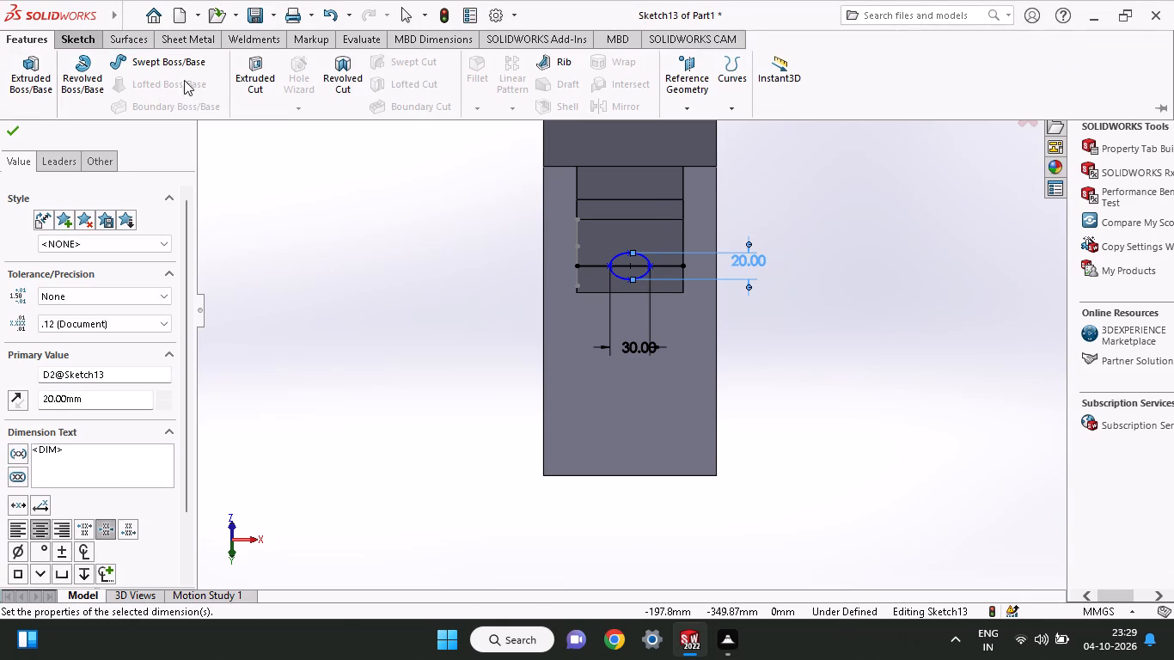
{"action": "left_click", "coordinate": [247, 74]}
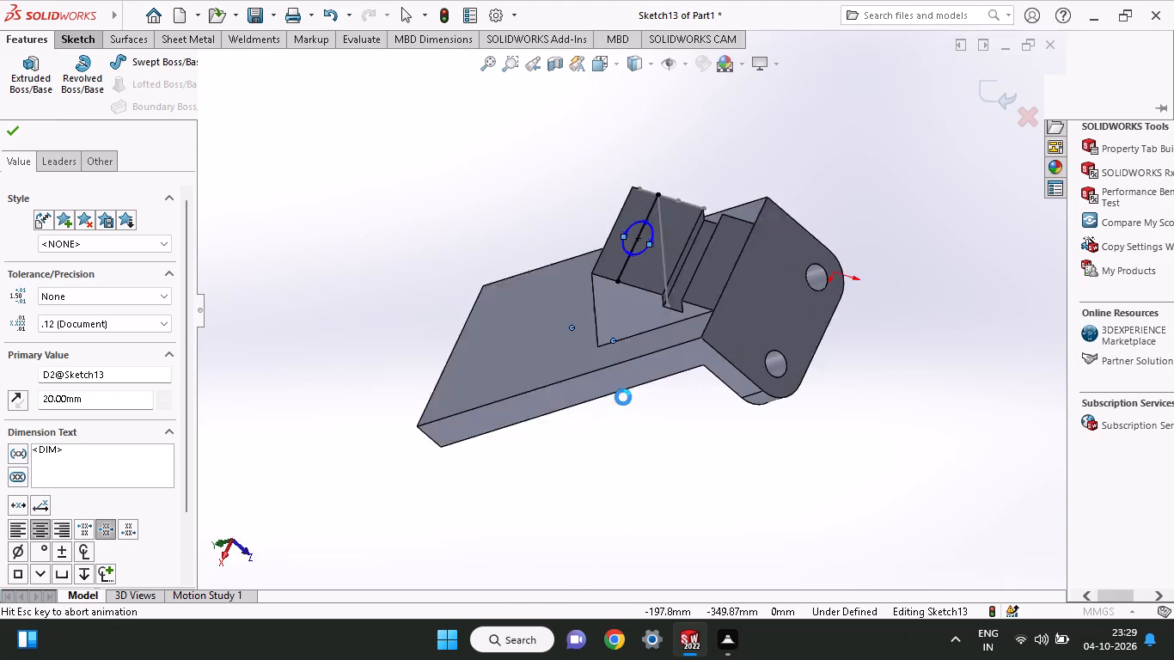
{"action": "middle_click_drag", "start_coordinate": [631, 379], "coordinate": [646, 379]}
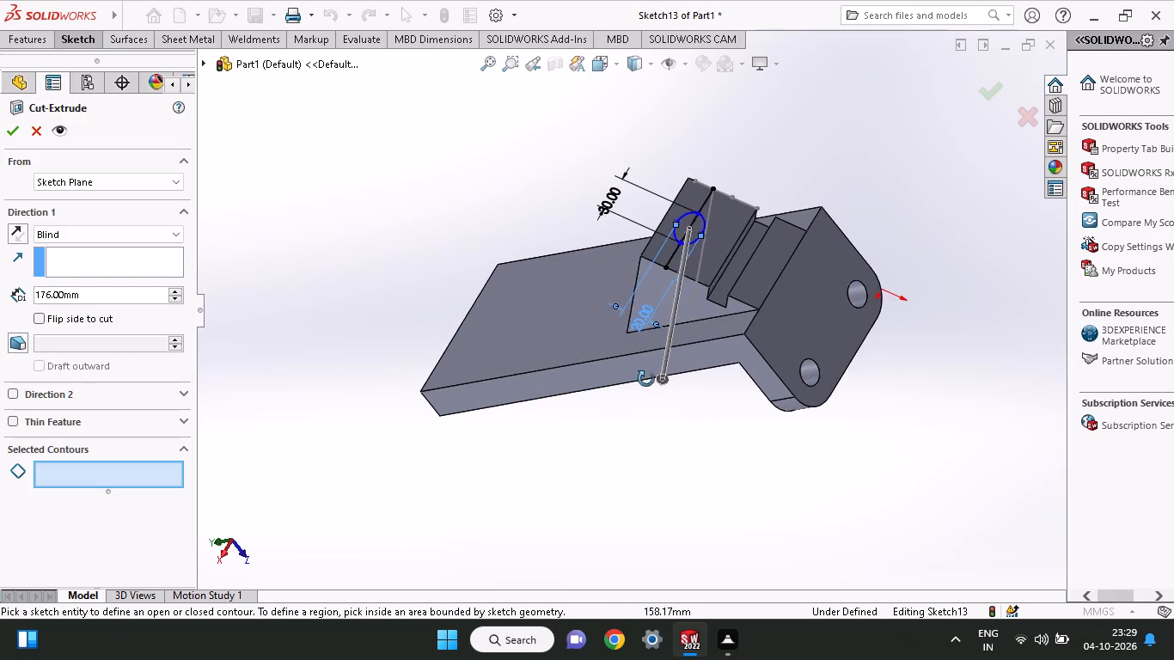
{"action": "middle_click_drag", "start_coordinate": [646, 379], "coordinate": [651, 378]}
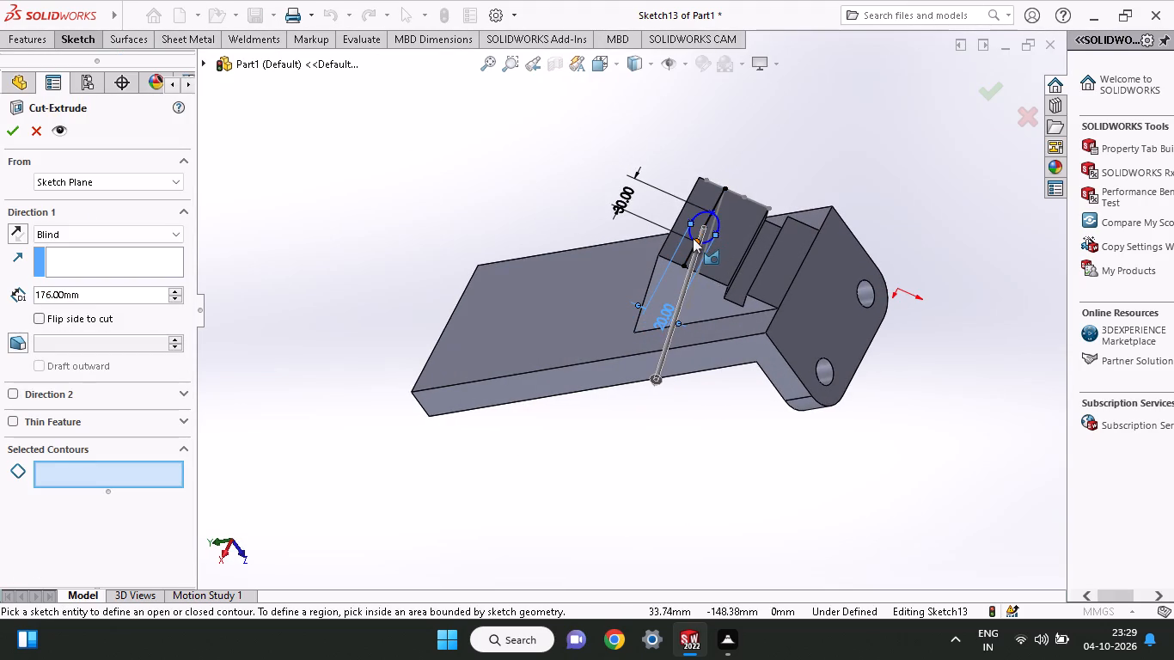
{"action": "left_click", "coordinate": [693, 238]}
{"action": "middle_click_drag", "start_coordinate": [680, 370], "coordinate": [701, 326]}
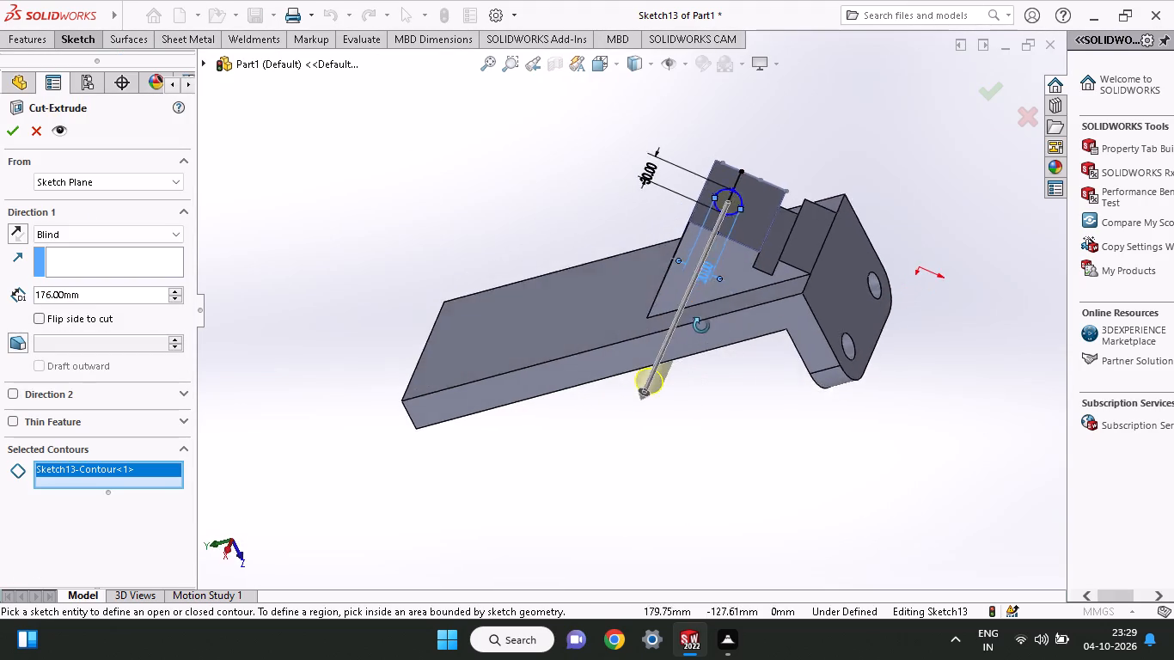
{"action": "middle_click_drag", "start_coordinate": [701, 326], "coordinate": [688, 267]}
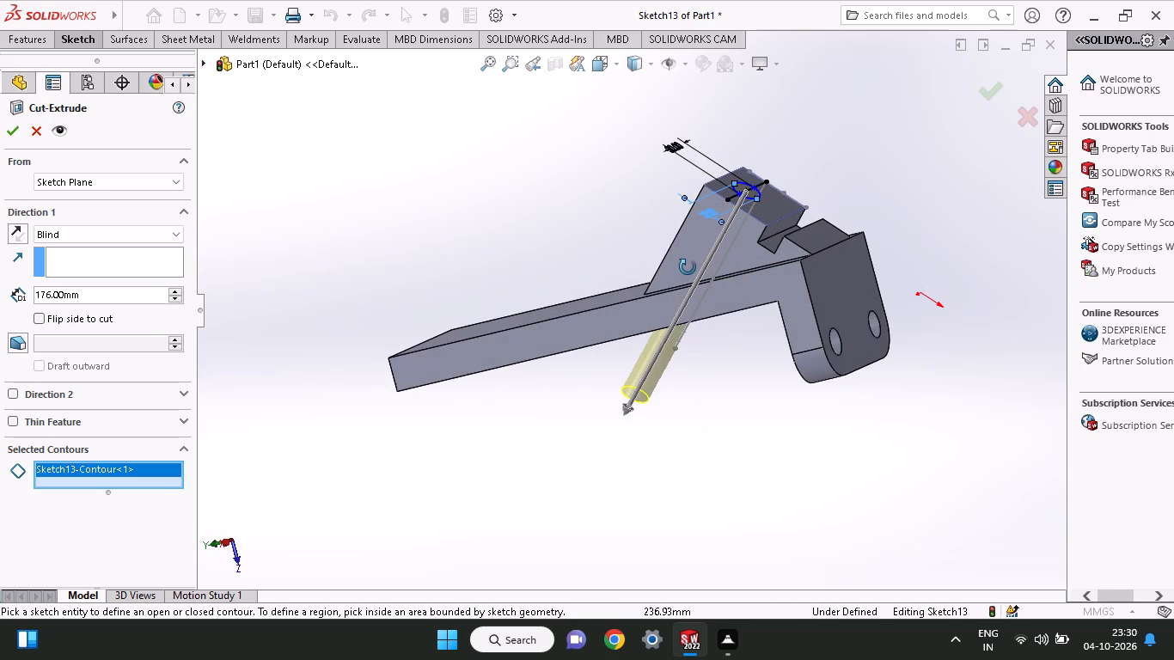
{"action": "middle_click_drag", "start_coordinate": [688, 267], "coordinate": [686, 270]}
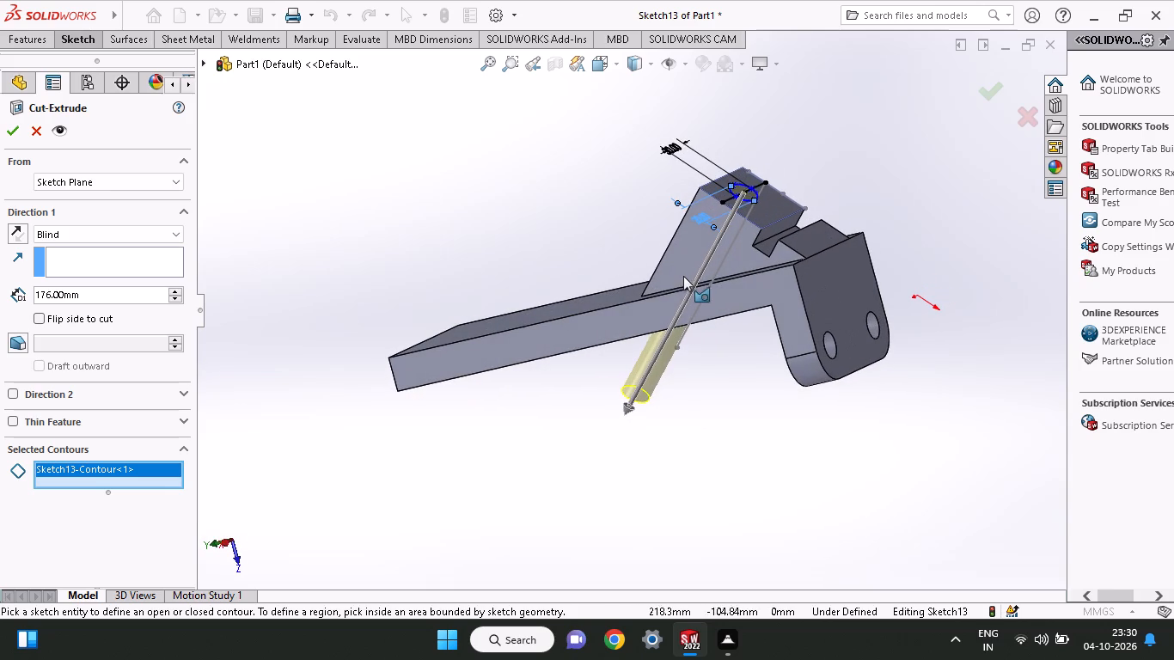
{"action": "left_click", "coordinate": [14, 133]}
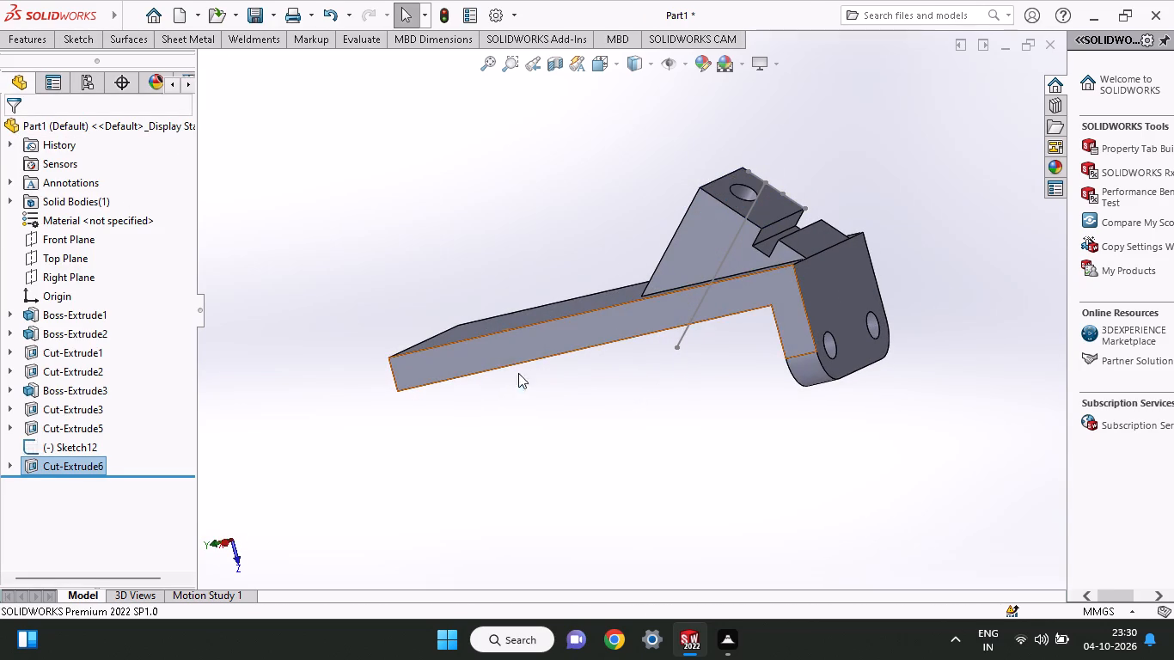
On the L-shaped side face, sketch a 45° line from the boss's corner across the arm, plus an about 52 mm line along its far edge.
{"action": "middle_click_drag", "start_coordinate": [535, 377], "coordinate": [415, 513]}
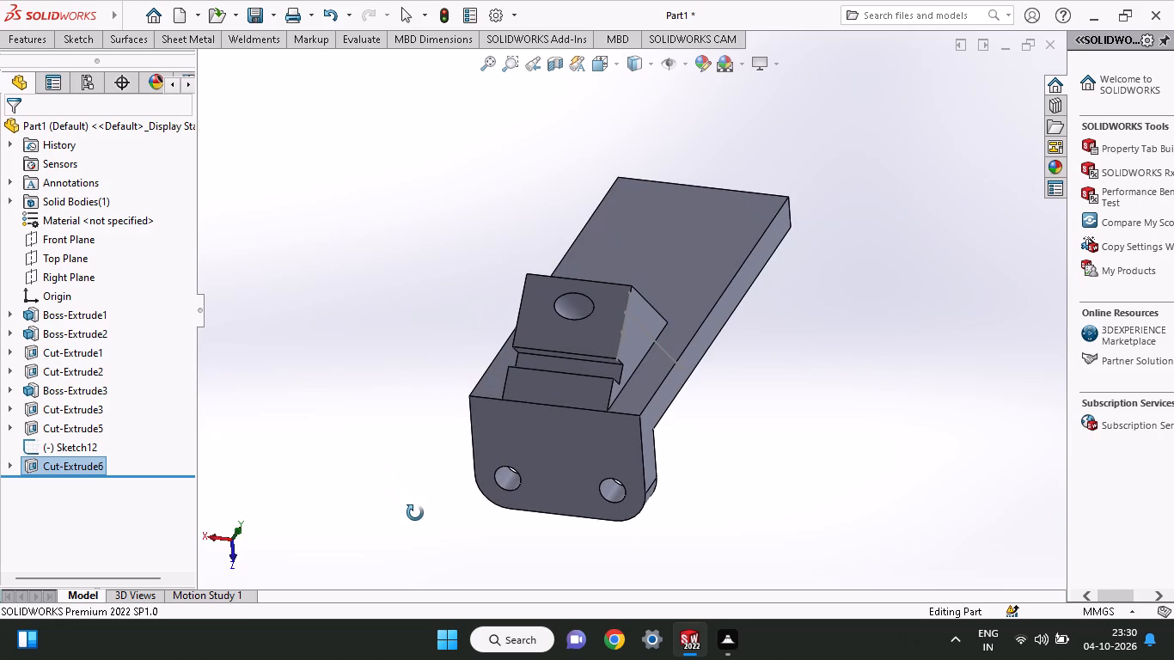
{"action": "middle_click_drag", "start_coordinate": [415, 513], "coordinate": [413, 470]}
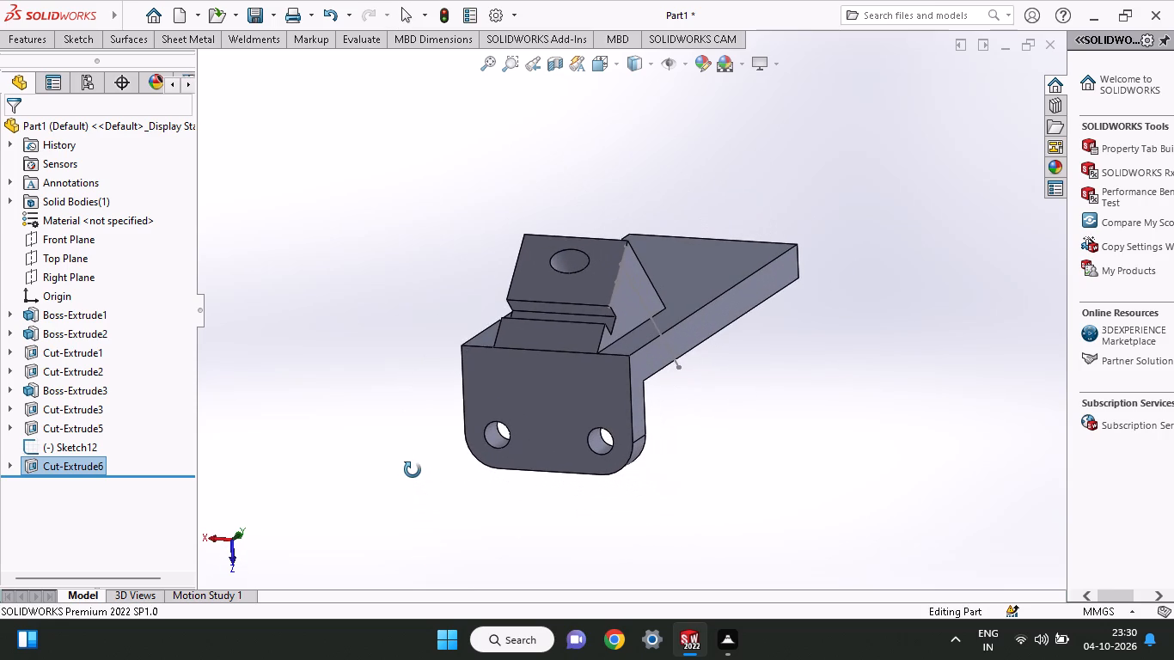
{"action": "middle_click_drag", "start_coordinate": [413, 470], "coordinate": [345, 448]}
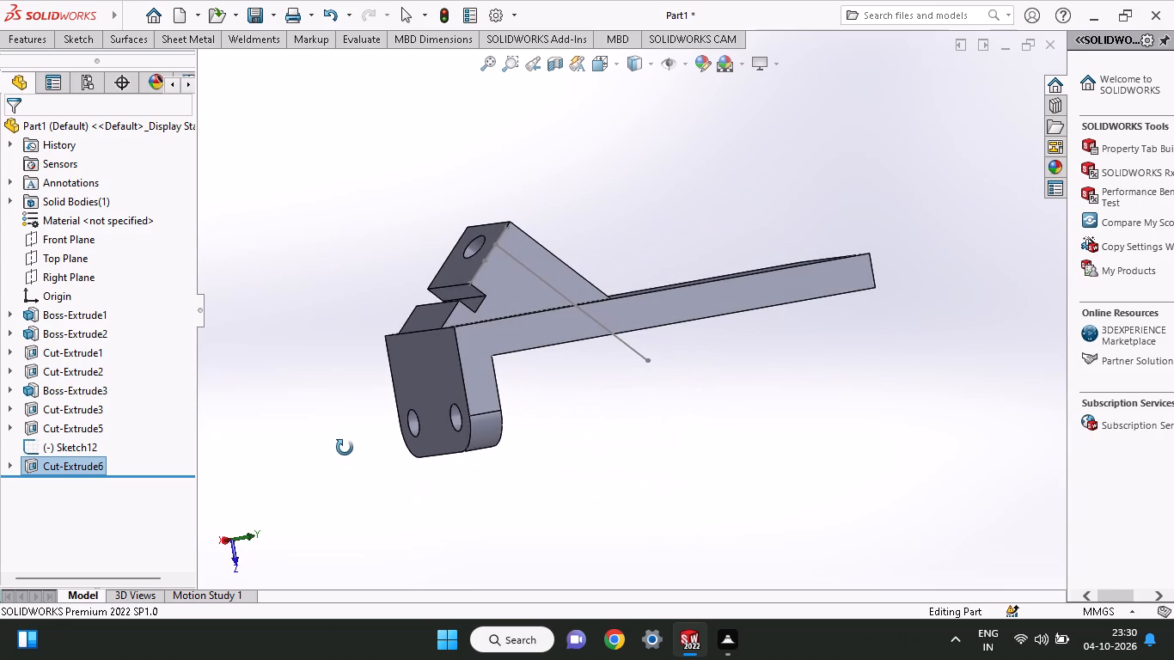
{"action": "middle_click_drag", "start_coordinate": [345, 448], "coordinate": [311, 448]}
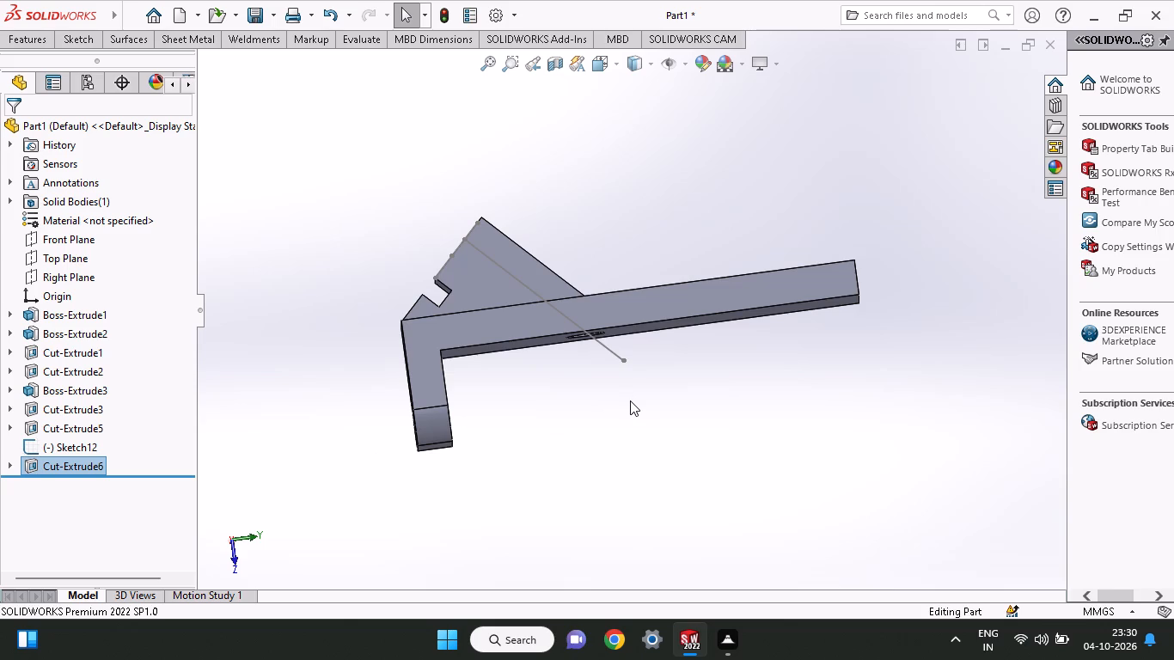
{"action": "left_click", "coordinate": [615, 297]}
{"action": "left_click", "coordinate": [682, 252]}
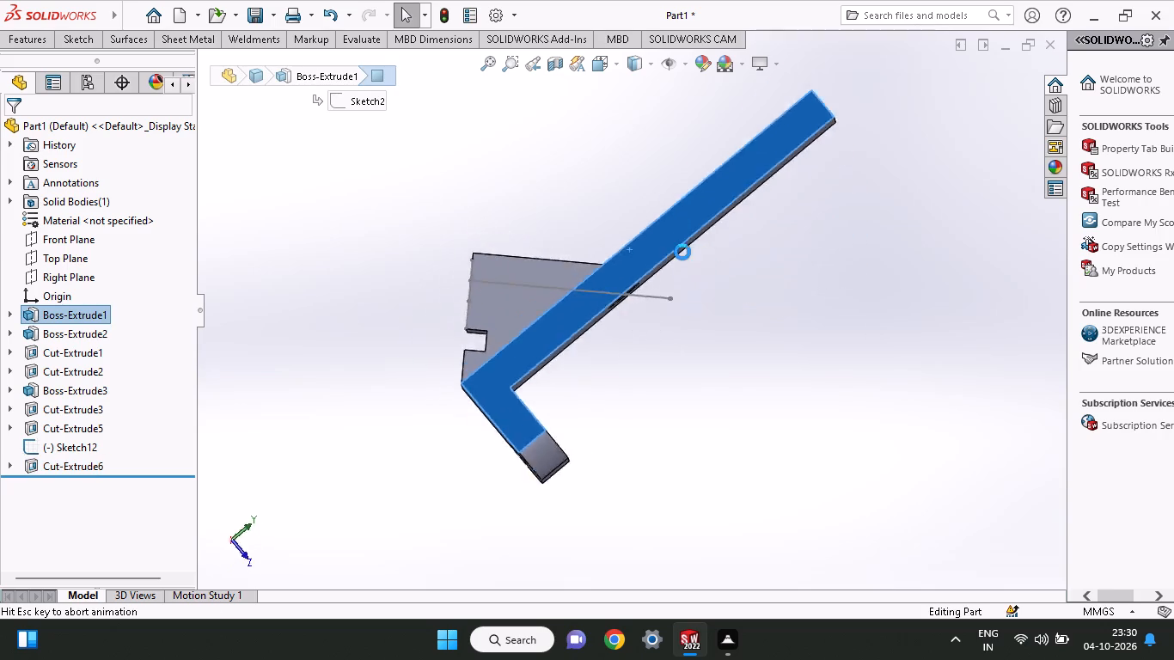
{"action": "left_click", "coordinate": [67, 40]}
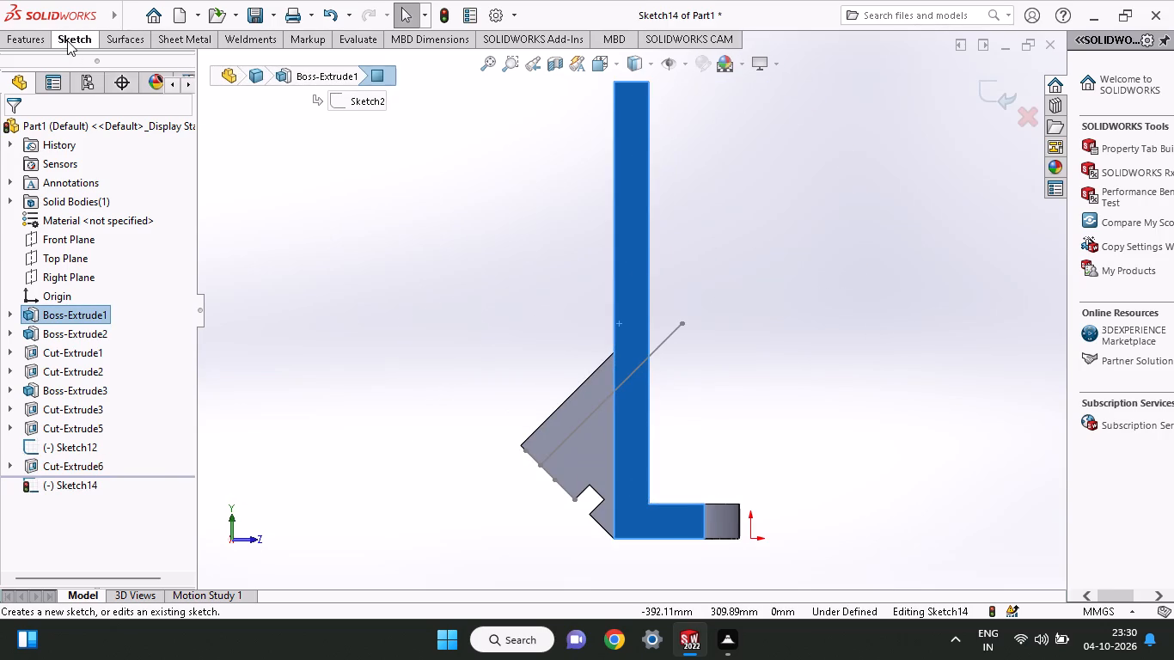
{"action": "left_click", "coordinate": [112, 61]}
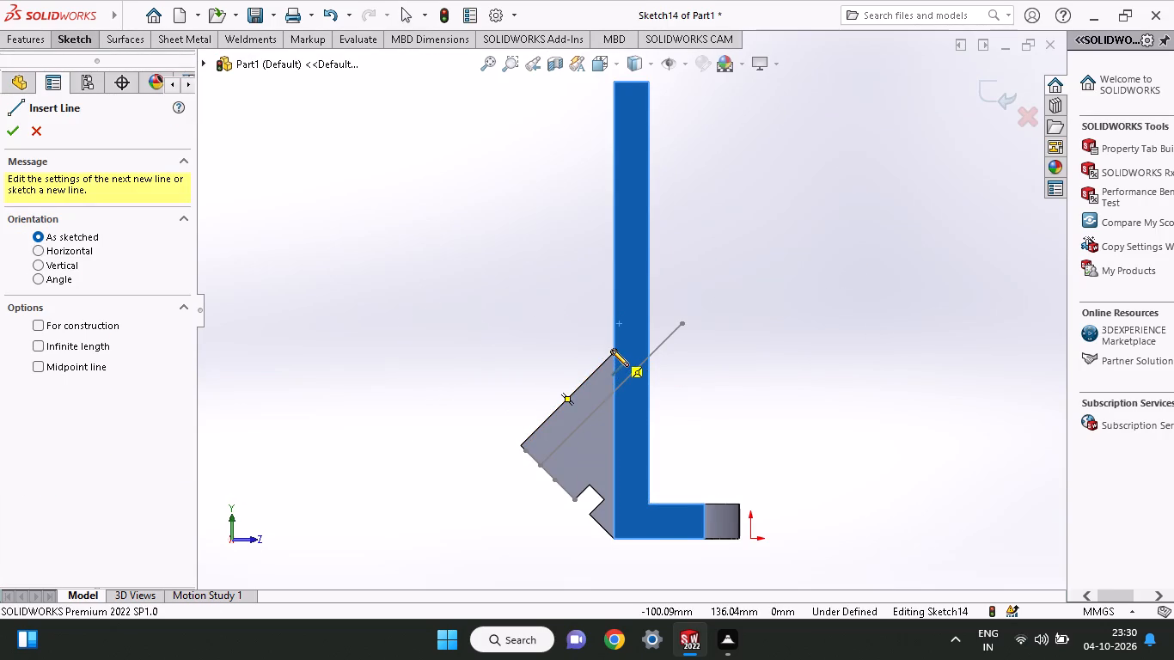
{"action": "left_click", "coordinate": [612, 350]}
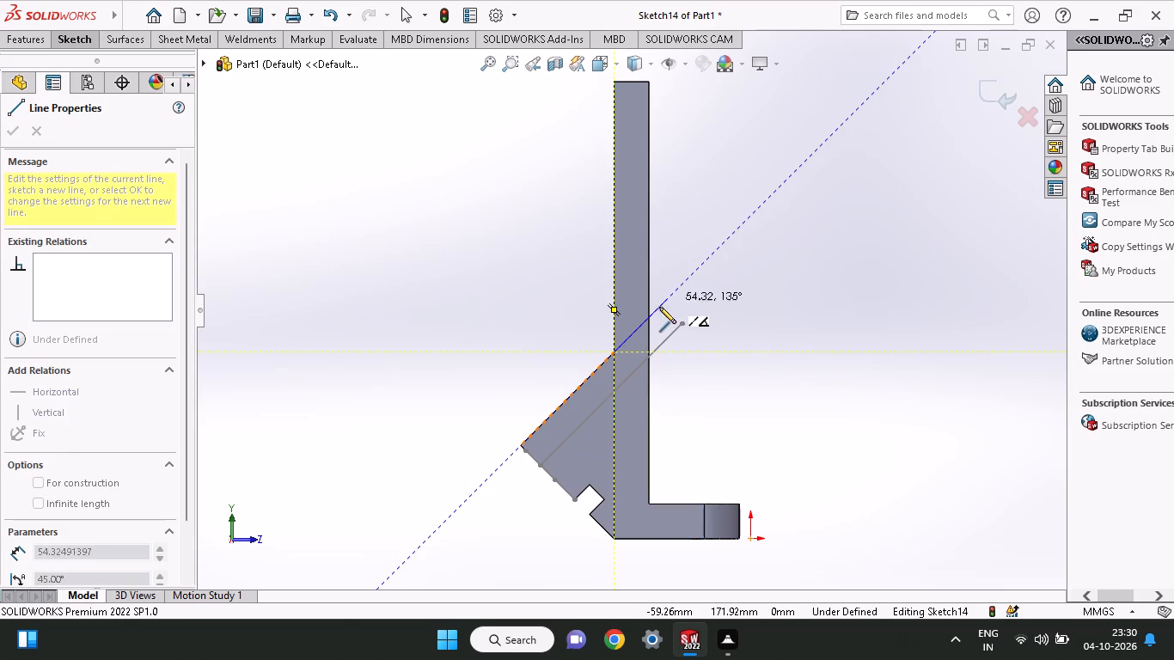
{"action": "left_click", "coordinate": [648, 315]}
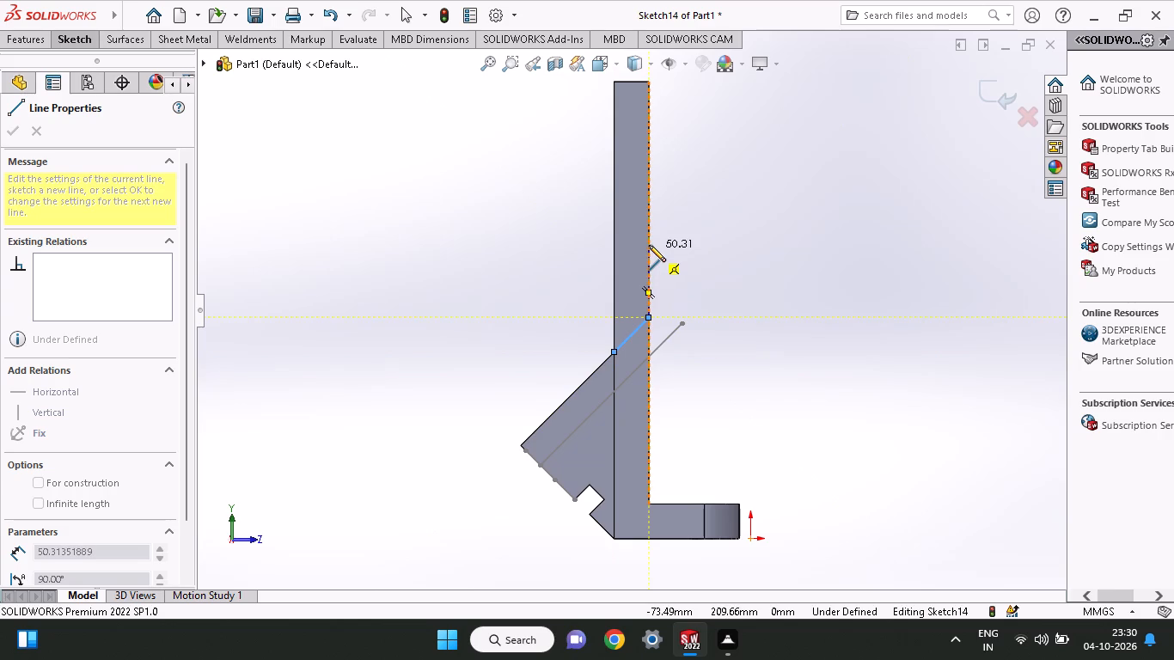
{"action": "left_click", "coordinate": [649, 245]}
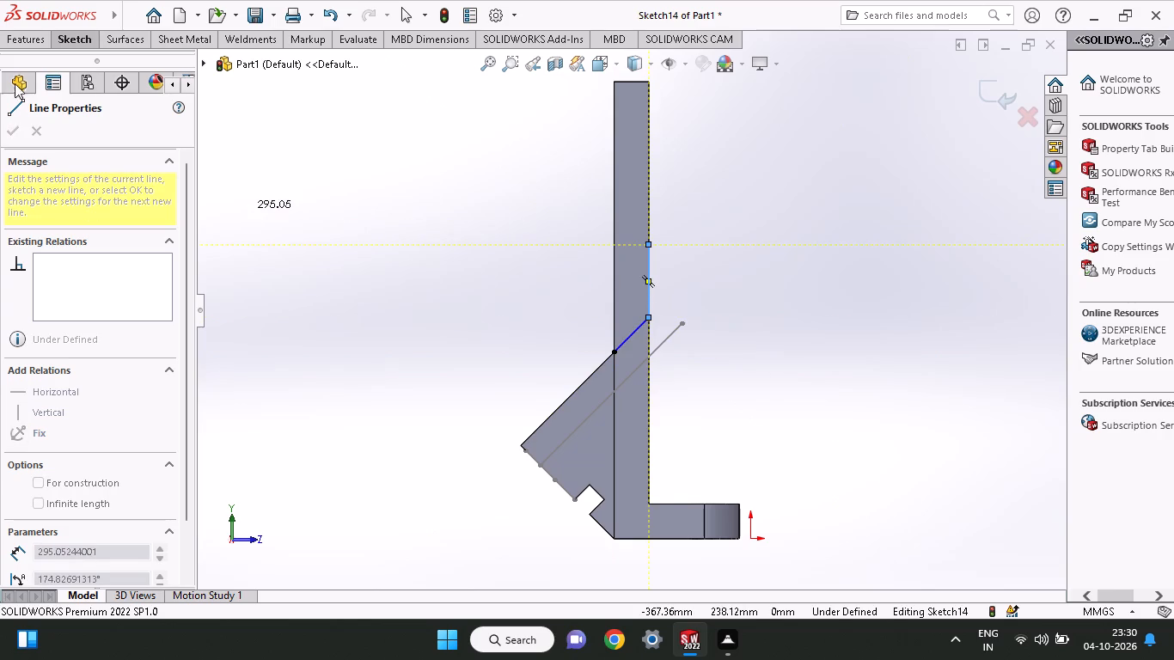
Dimension the line along the arm's edge to 40 mm between its end points.
{"action": "left_click", "coordinate": [56, 44]}
{"action": "left_click", "coordinate": [60, 67]}
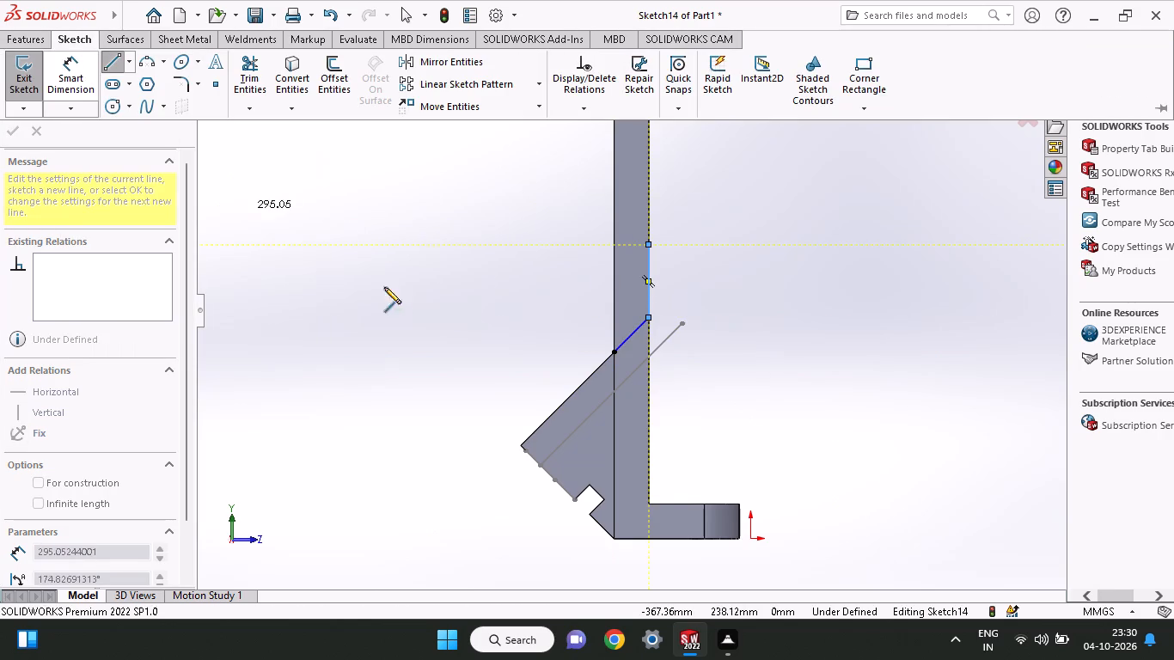
{"action": "left_click", "coordinate": [52, 67]}
{"action": "left_click", "coordinate": [651, 317]}
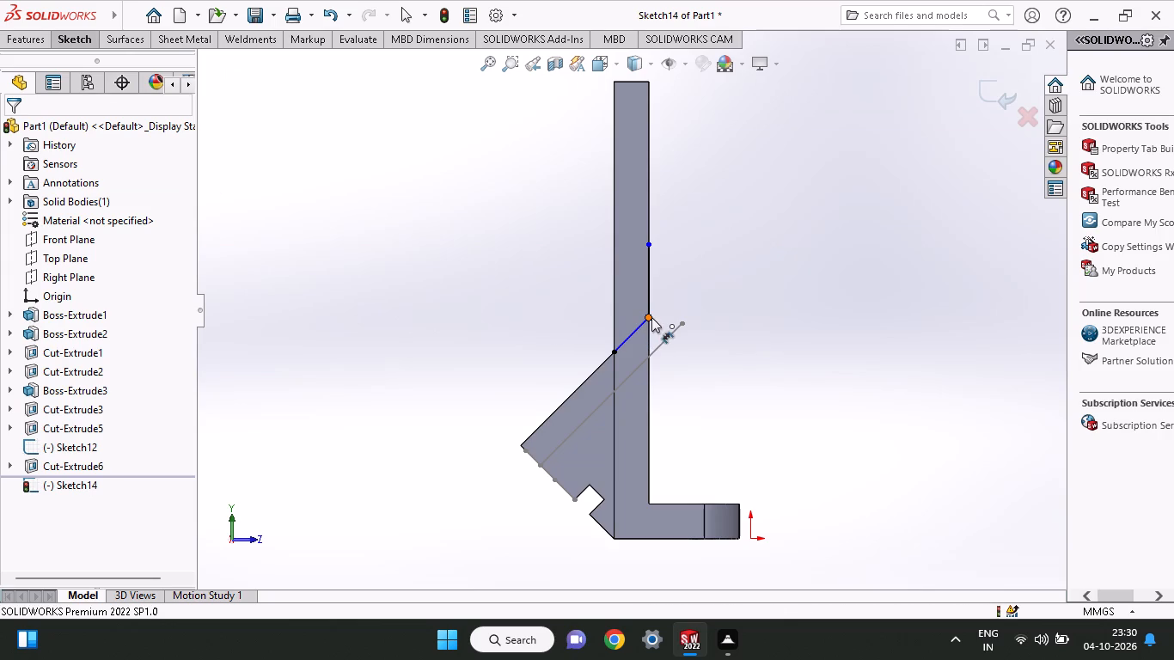
{"action": "left_click", "coordinate": [653, 242]}
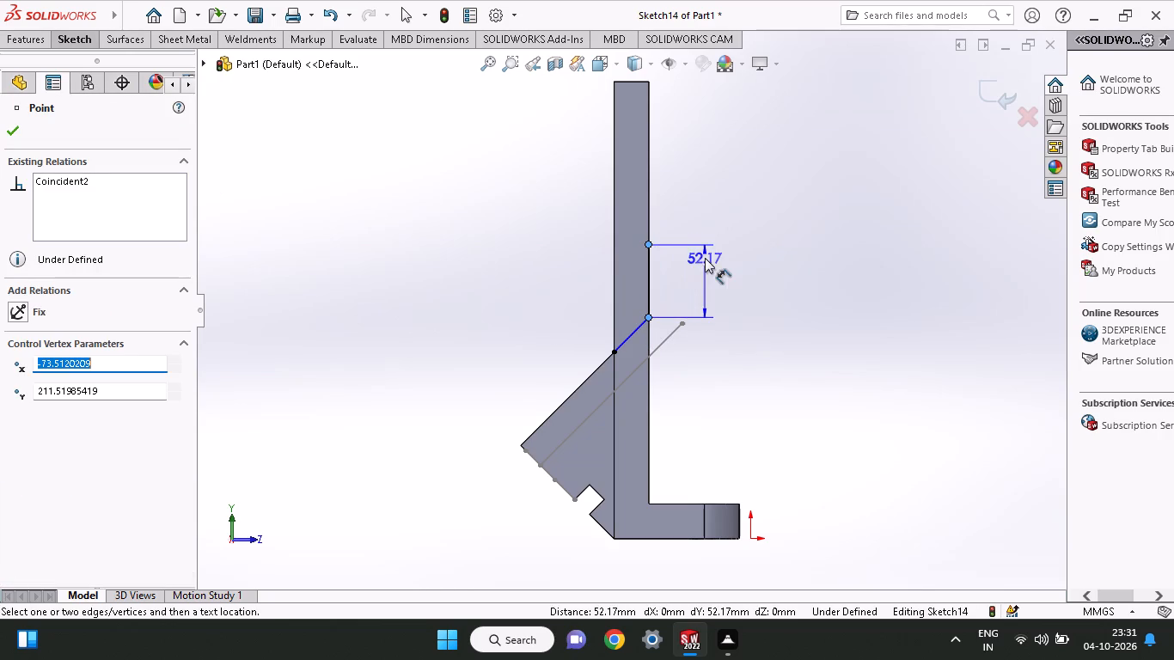
{"action": "left_click", "coordinate": [716, 273]}
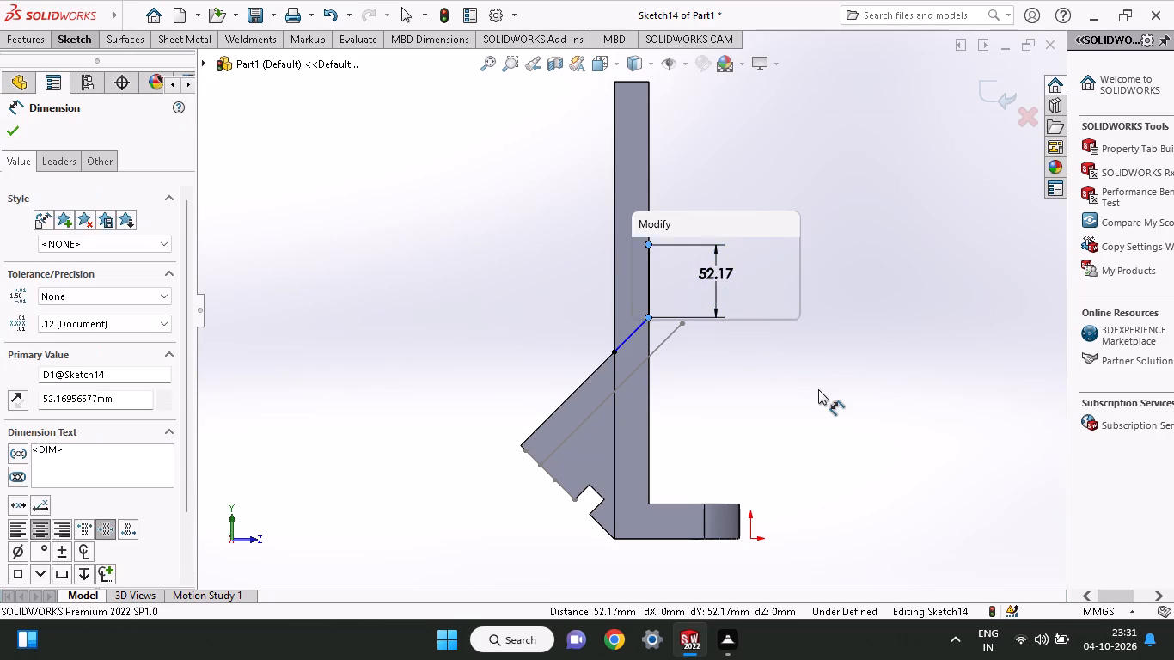
{"action": "type", "text": "40"}
{"action": "key", "text": "Return"}
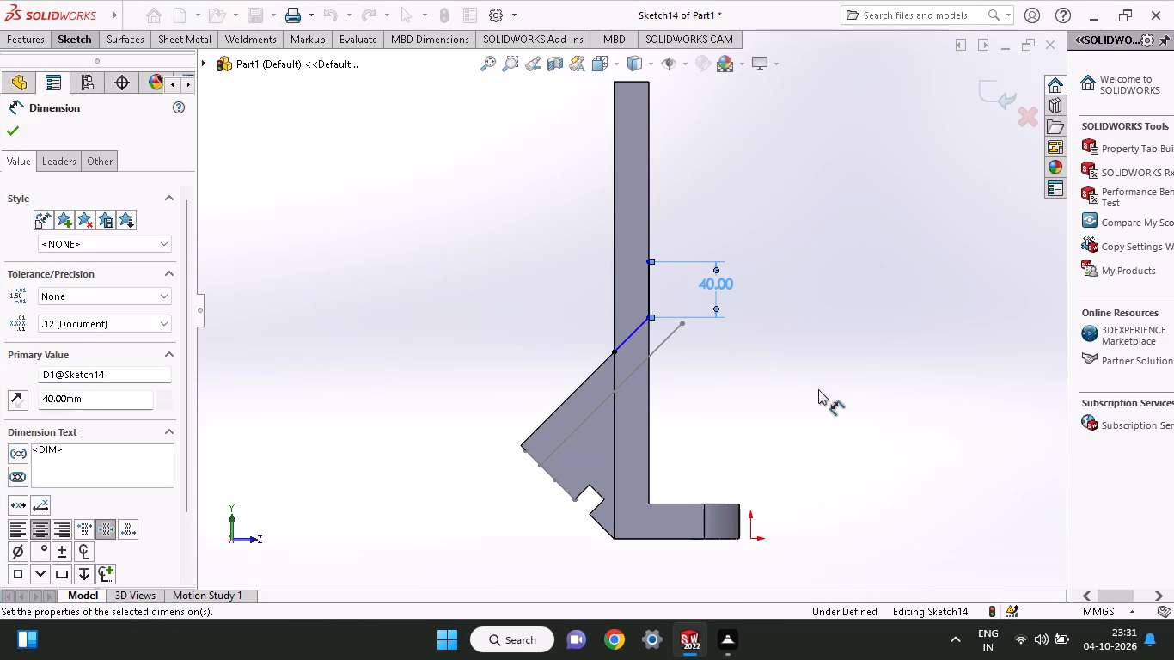
Draw a corner rectangle from the 40 mm line's outer end point, covering the arm's thickness and extending past its free end.
{"action": "left_click", "coordinate": [81, 40]}
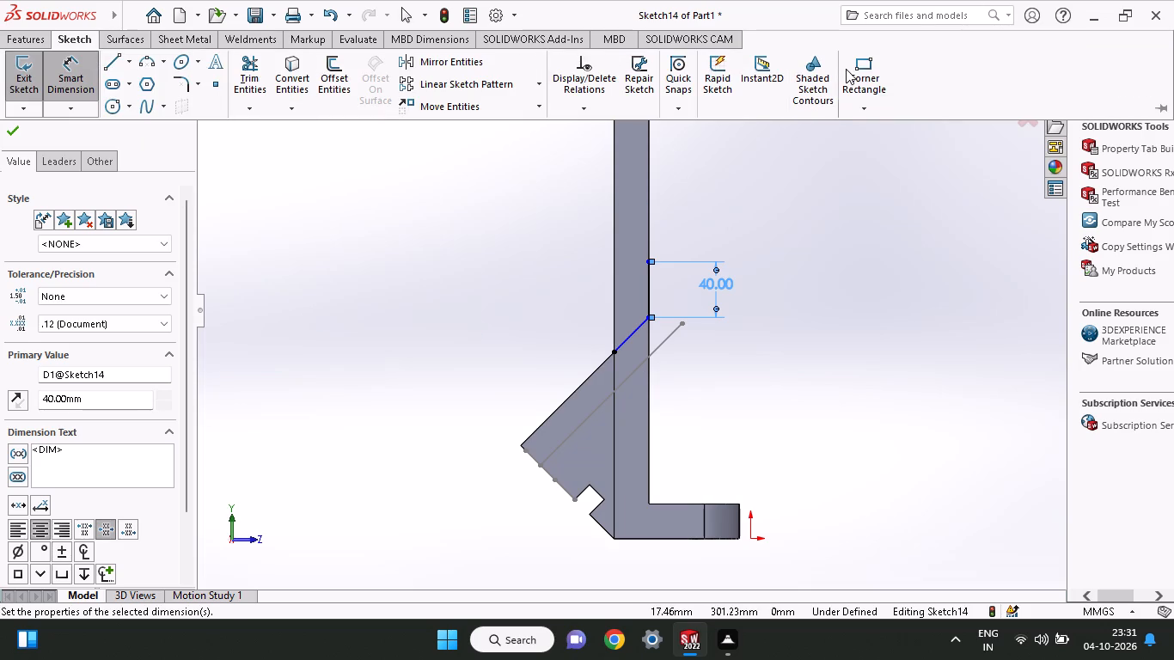
{"action": "left_click", "coordinate": [846, 69]}
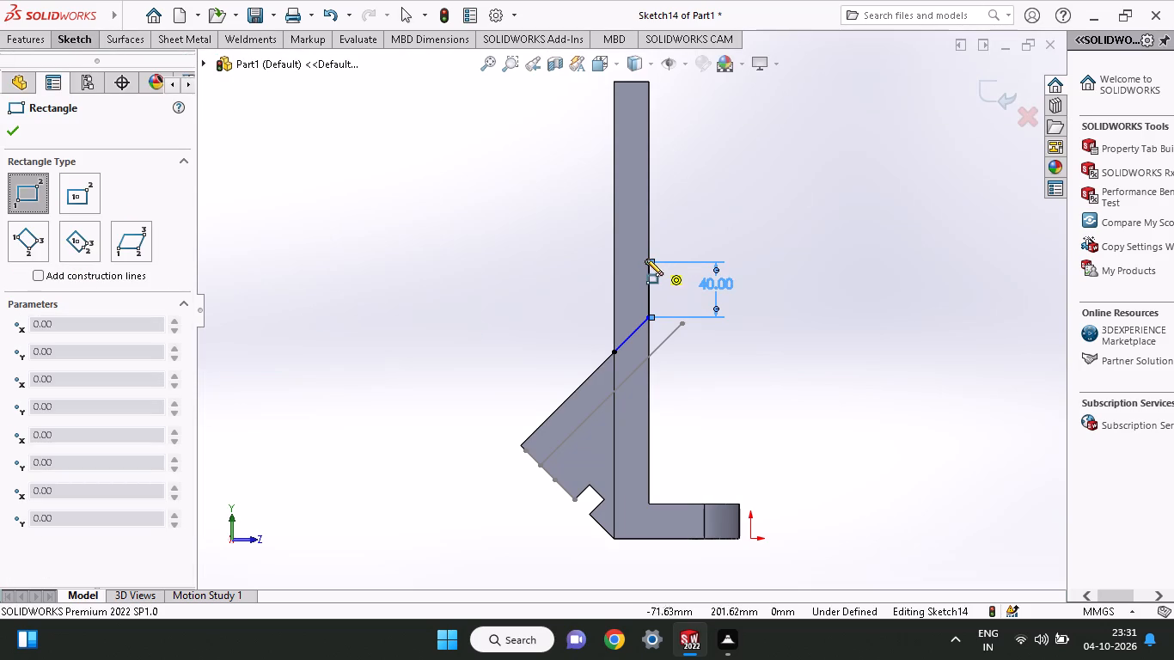
{"action": "left_click", "coordinate": [649, 260]}
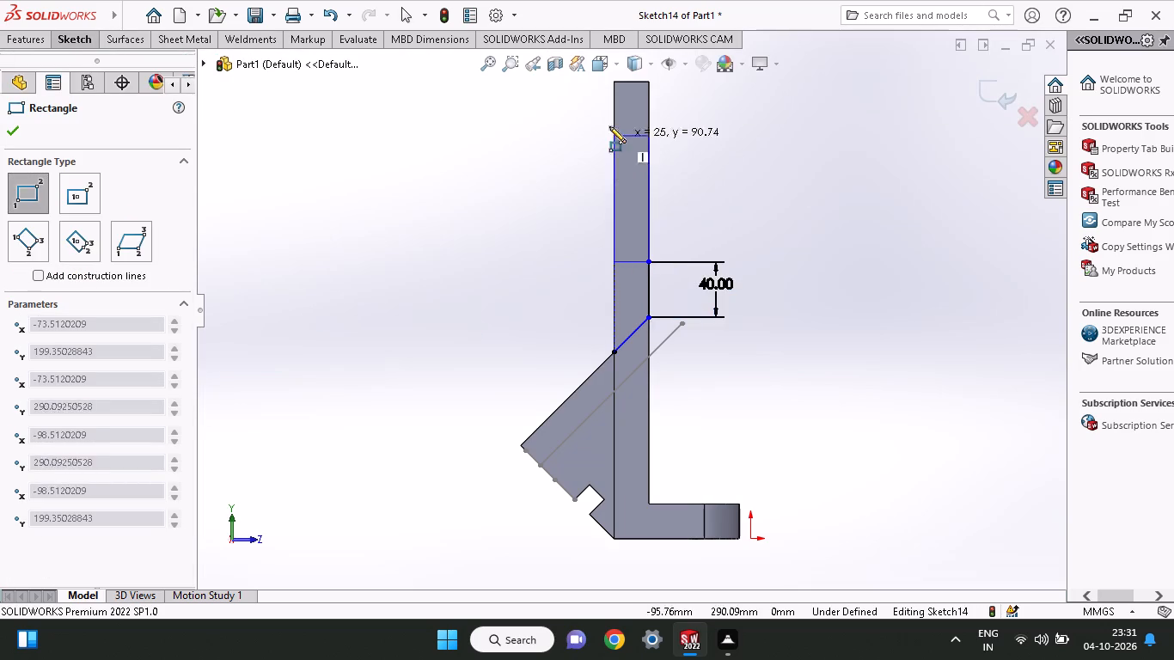
{"action": "left_click", "coordinate": [599, 75]}
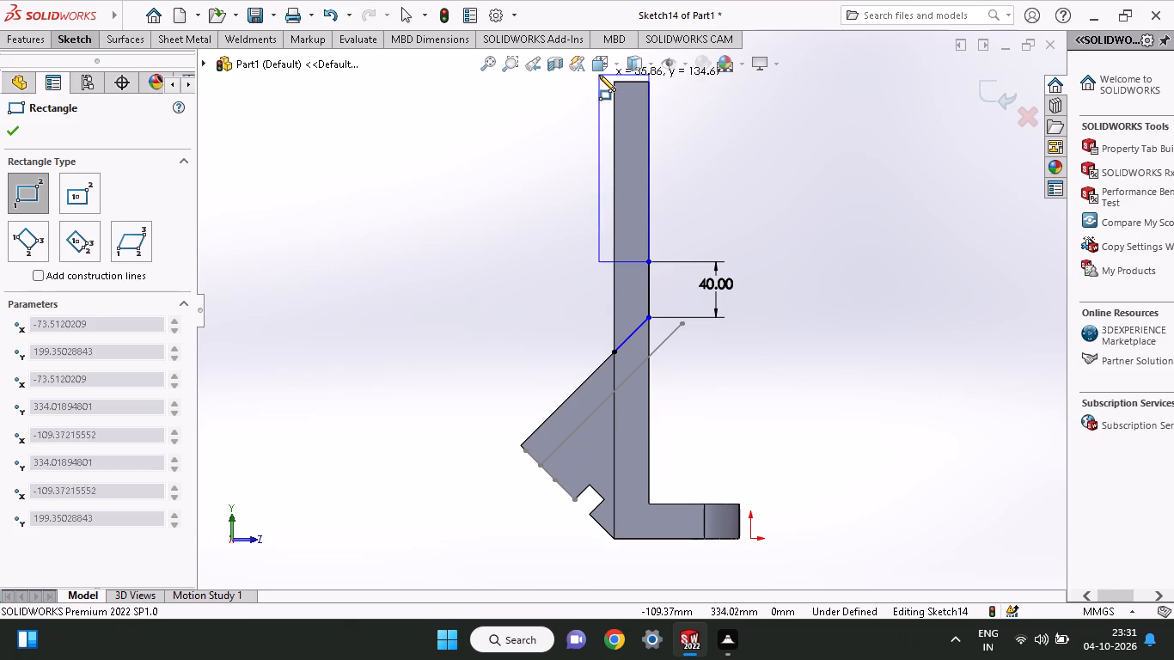
Cut-extrude both rectangle regions to a blind depth of 176 mm to shorten the arm.
{"action": "left_click", "coordinate": [29, 40]}
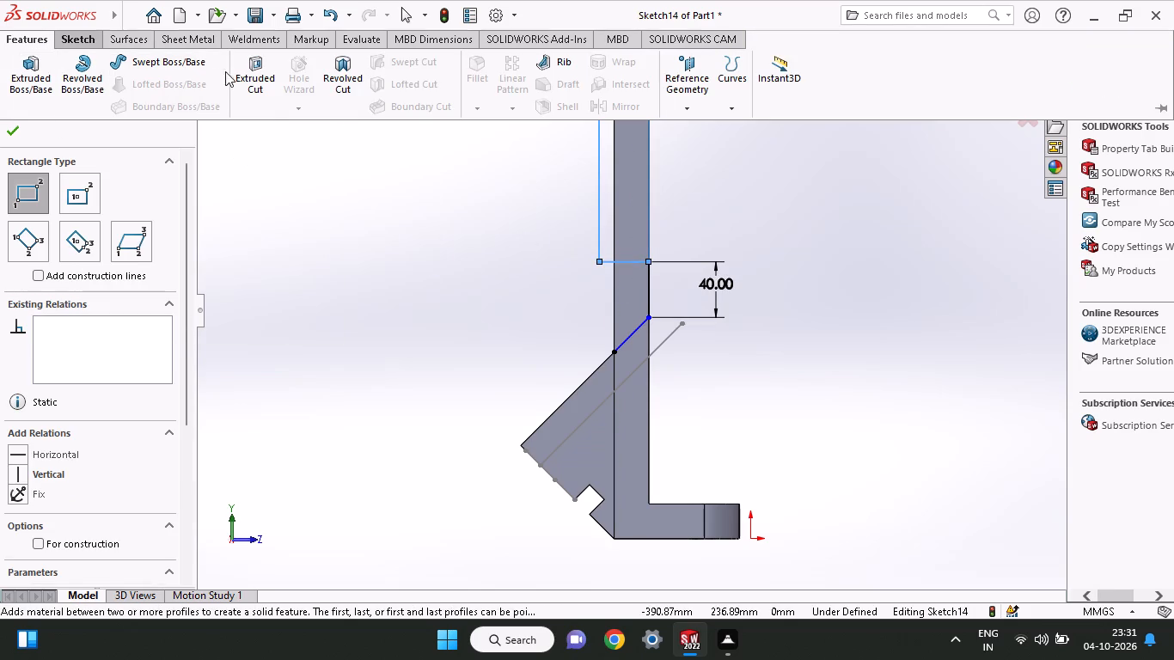
{"action": "left_click", "coordinate": [240, 76]}
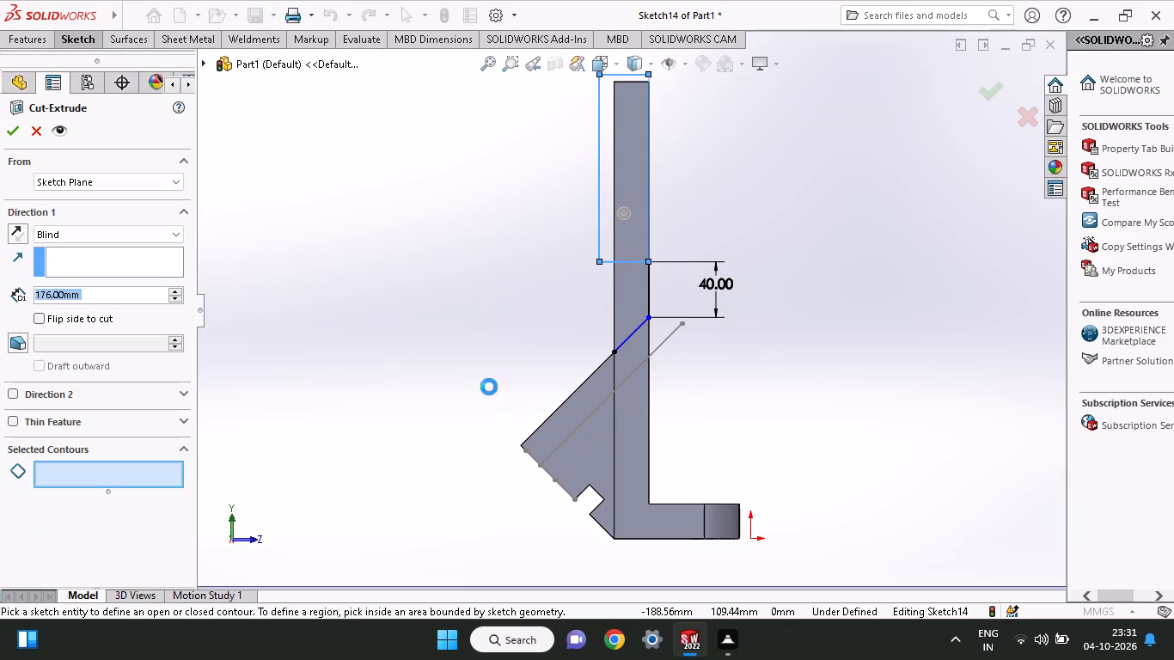
{"action": "middle_click_drag", "start_coordinate": [489, 387], "coordinate": [501, 388]}
{"action": "left_click", "coordinate": [638, 235]}
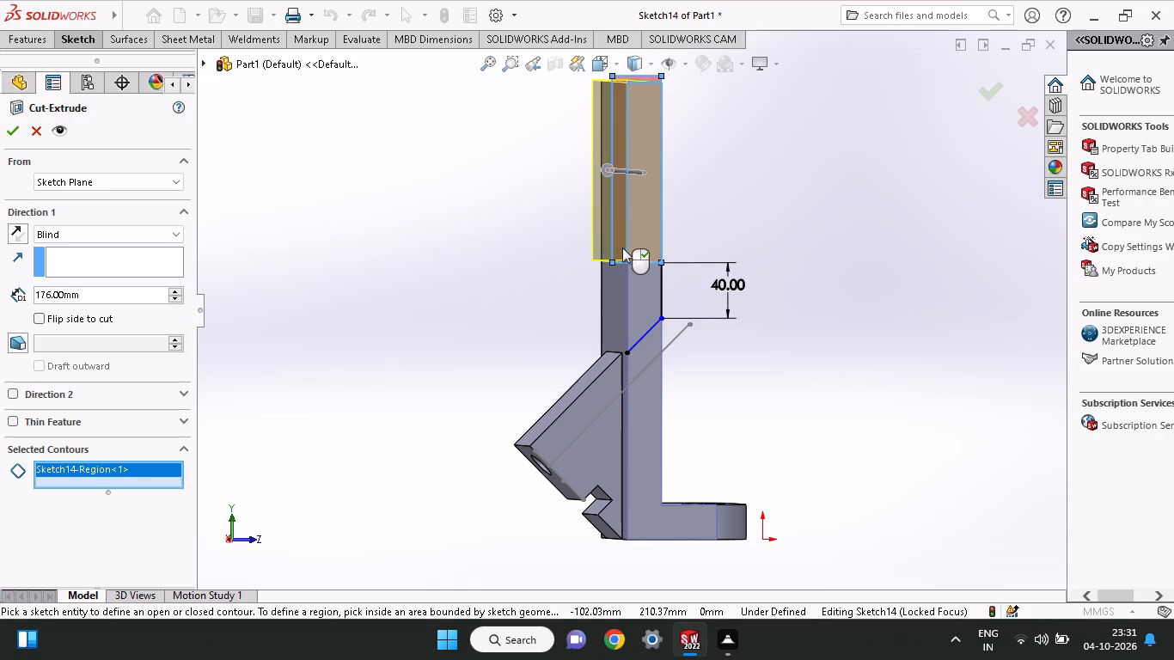
{"action": "left_click", "coordinate": [621, 244]}
{"action": "middle_click_drag", "start_coordinate": [521, 296], "coordinate": [614, 305]}
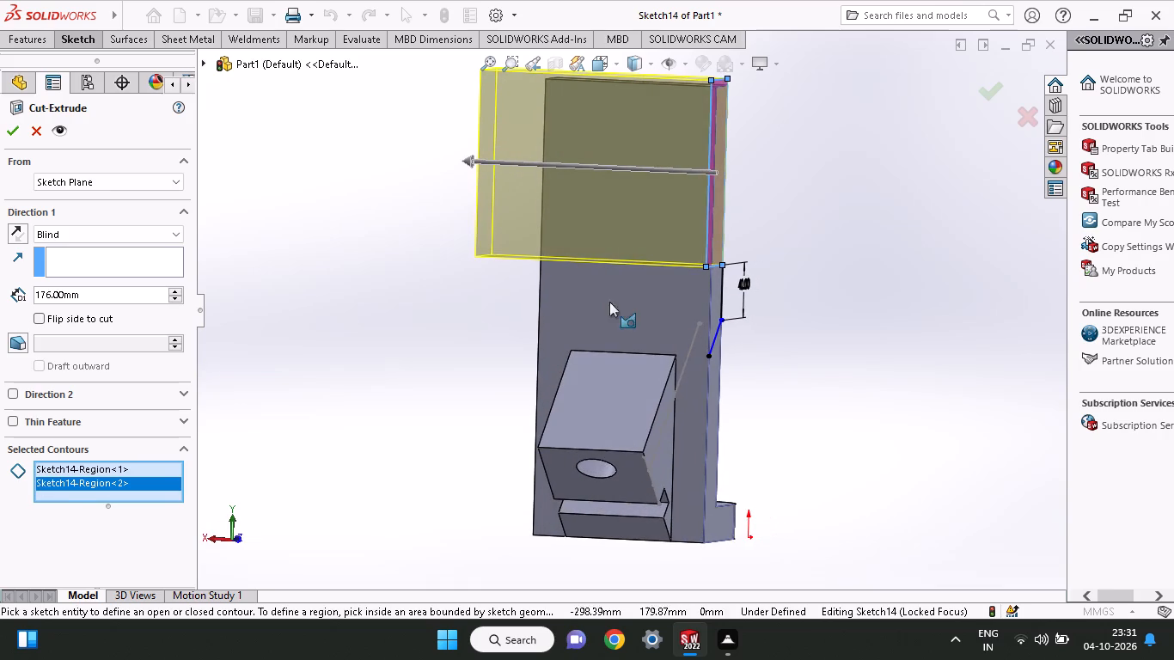
{"action": "left_click", "coordinate": [9, 131]}
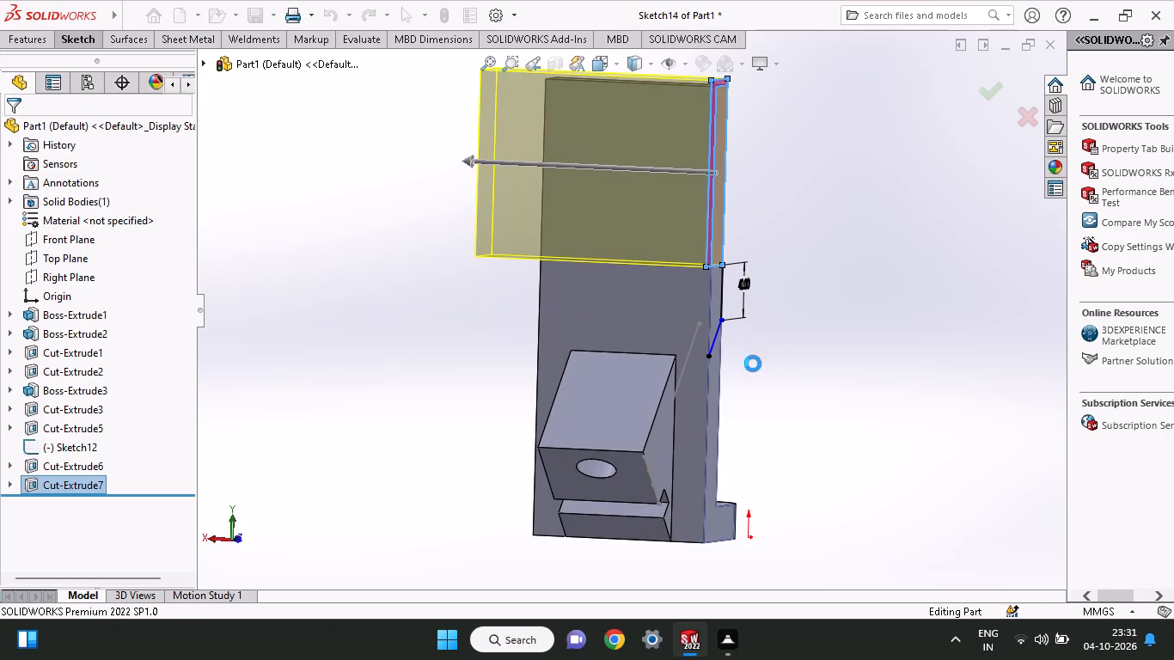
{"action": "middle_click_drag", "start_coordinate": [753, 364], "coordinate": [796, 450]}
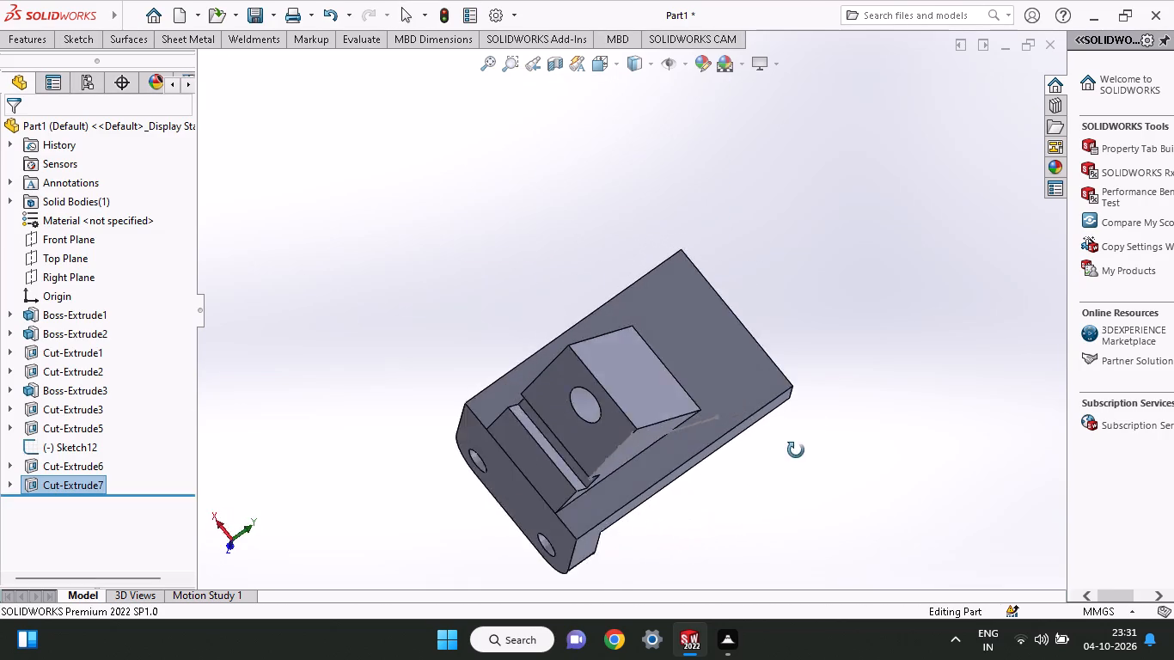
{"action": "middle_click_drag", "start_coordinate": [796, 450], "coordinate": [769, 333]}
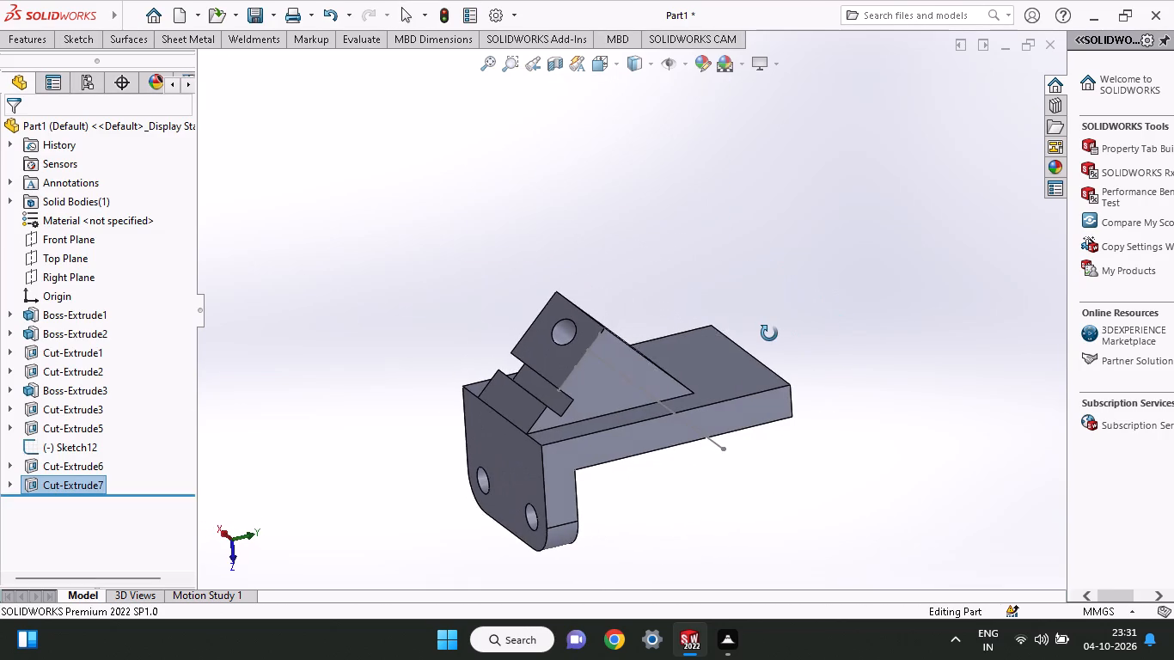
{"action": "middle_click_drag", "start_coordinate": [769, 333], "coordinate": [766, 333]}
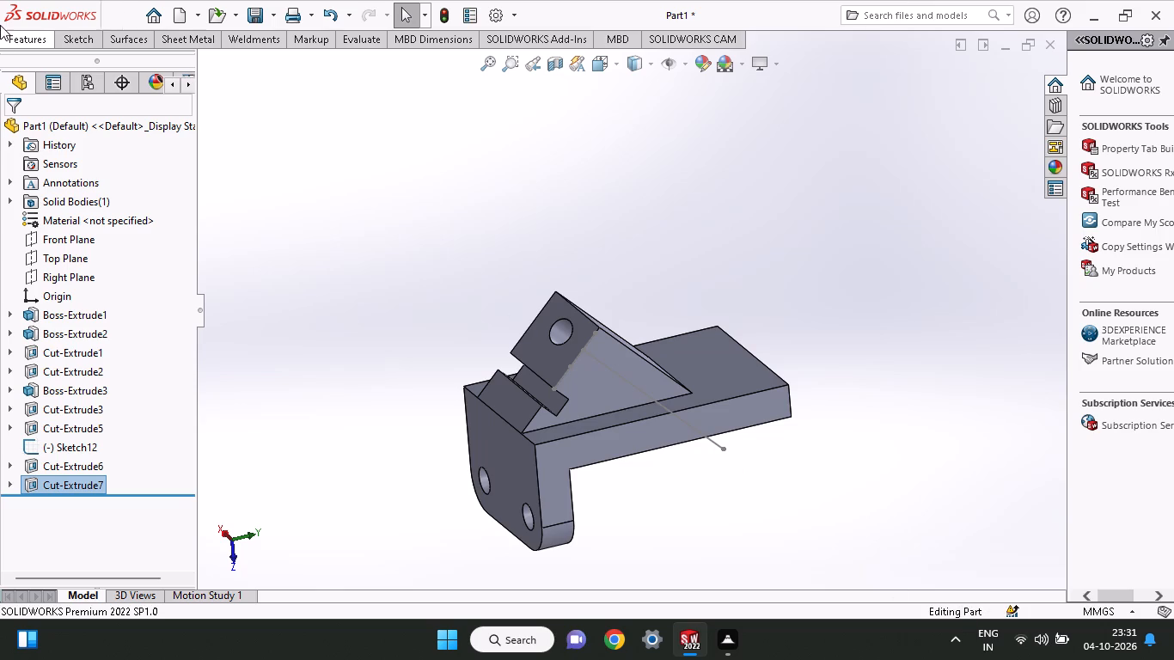
Fillet the two long outer edges of the boss's sloped face with a symmetric 45 mm radius.
{"action": "left_click", "coordinate": [40, 36]}
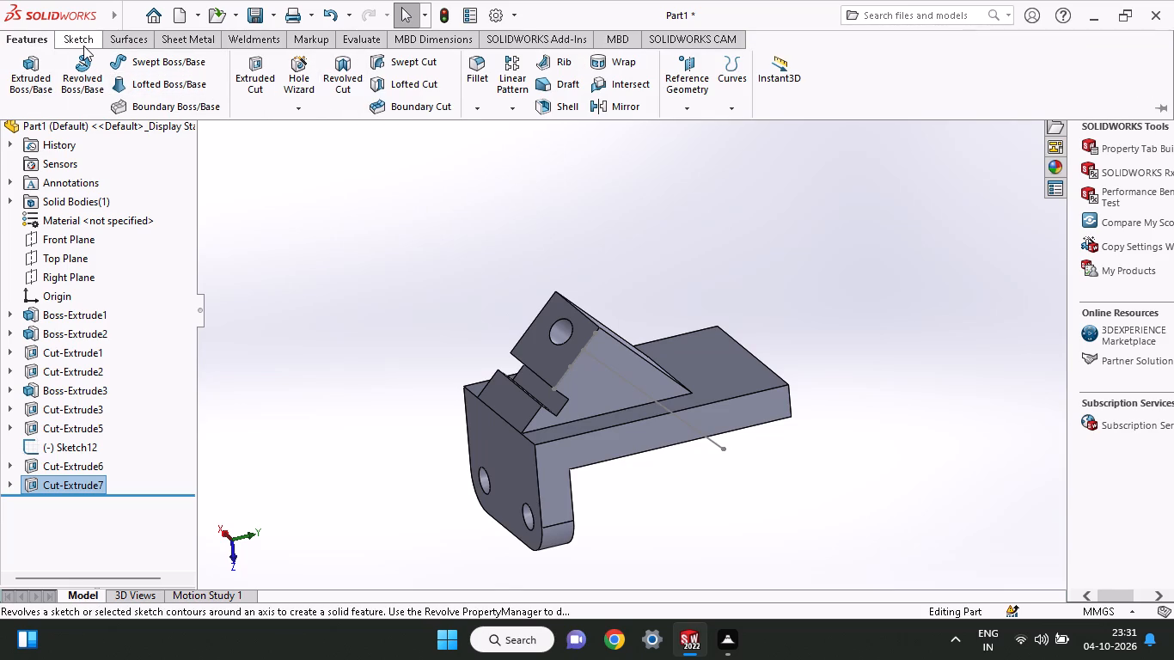
{"action": "left_click", "coordinate": [470, 57]}
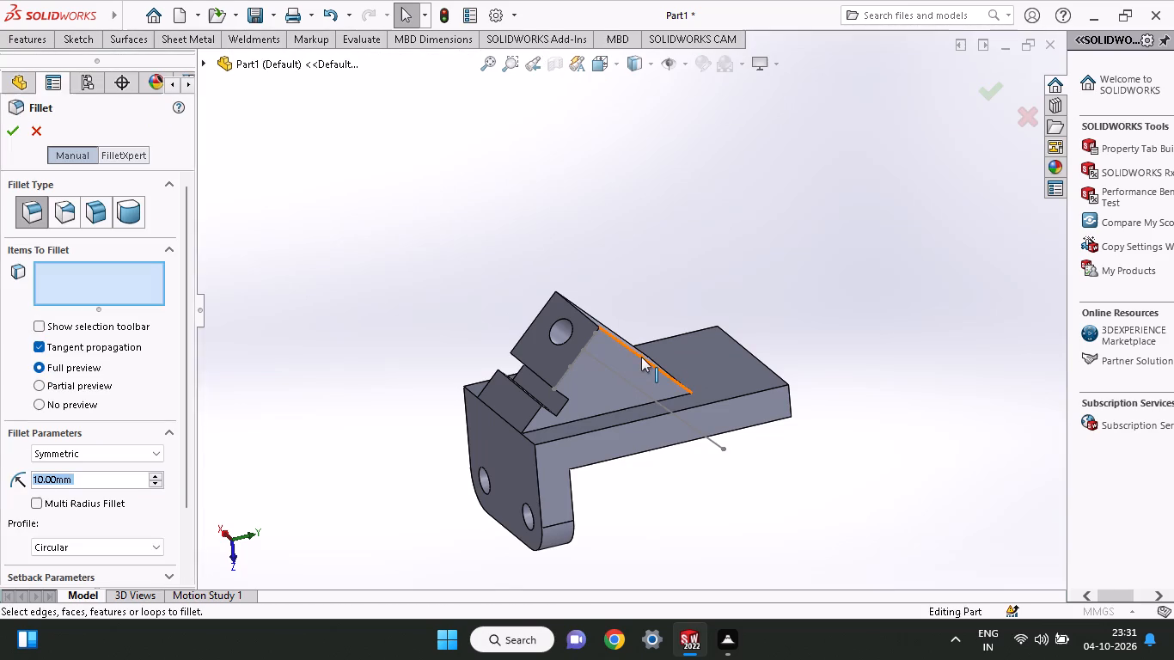
{"action": "left_click", "coordinate": [641, 357]}
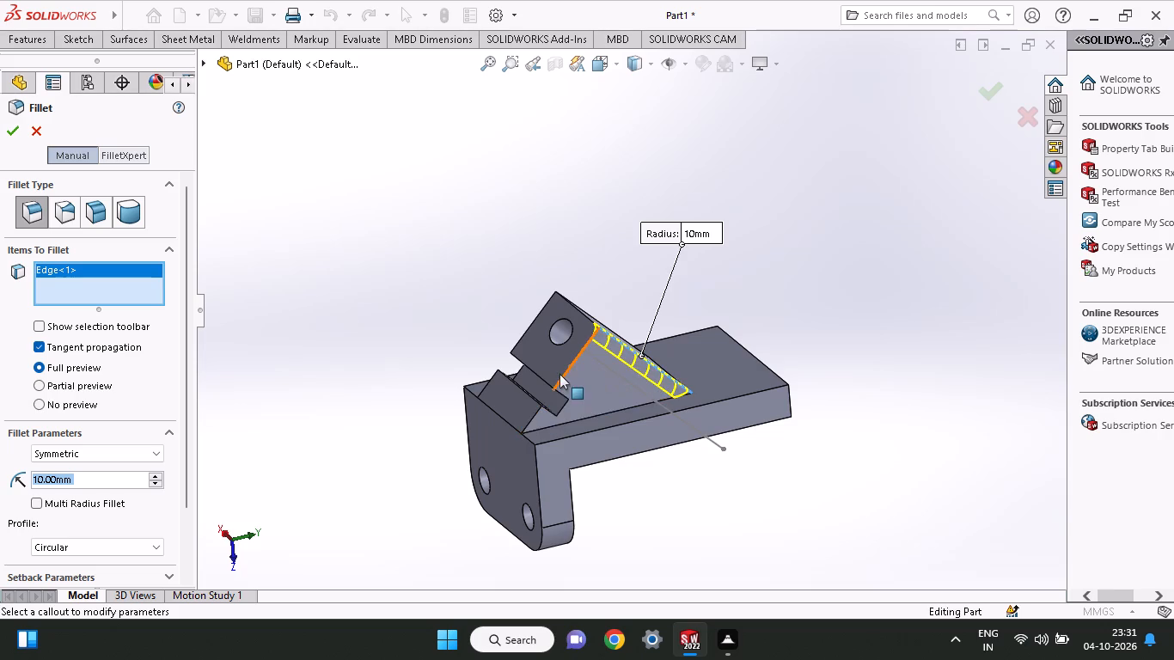
{"action": "middle_click_drag", "start_coordinate": [574, 366], "coordinate": [516, 425]}
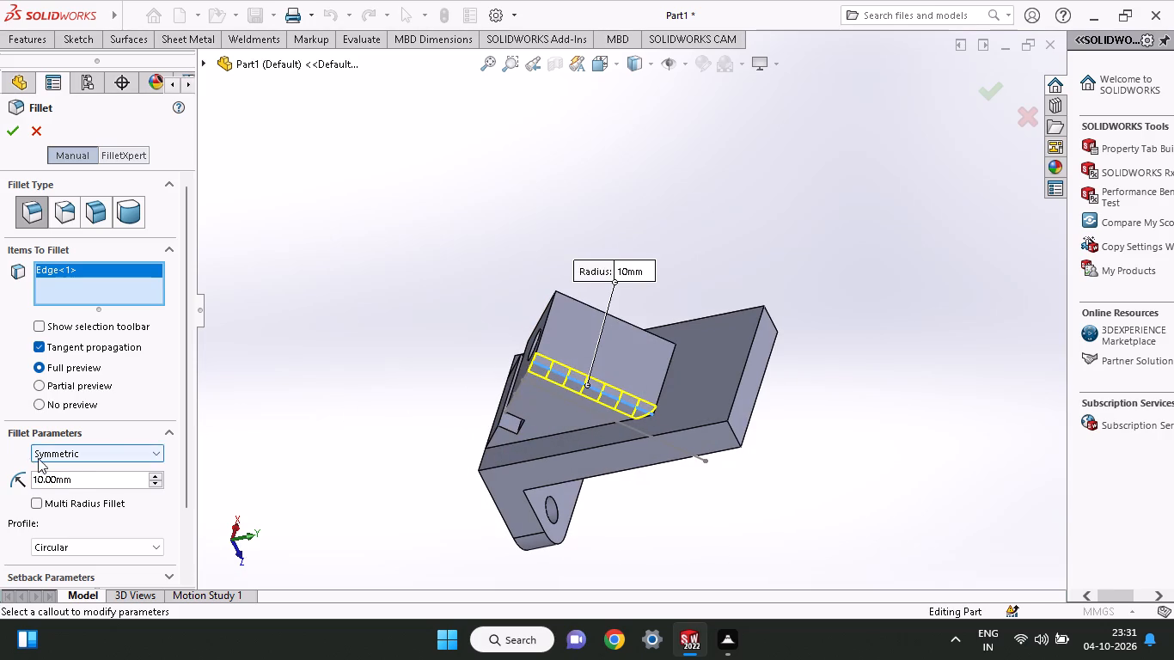
{"action": "left_click_drag", "start_coordinate": [82, 480], "coordinate": [3, 496]}
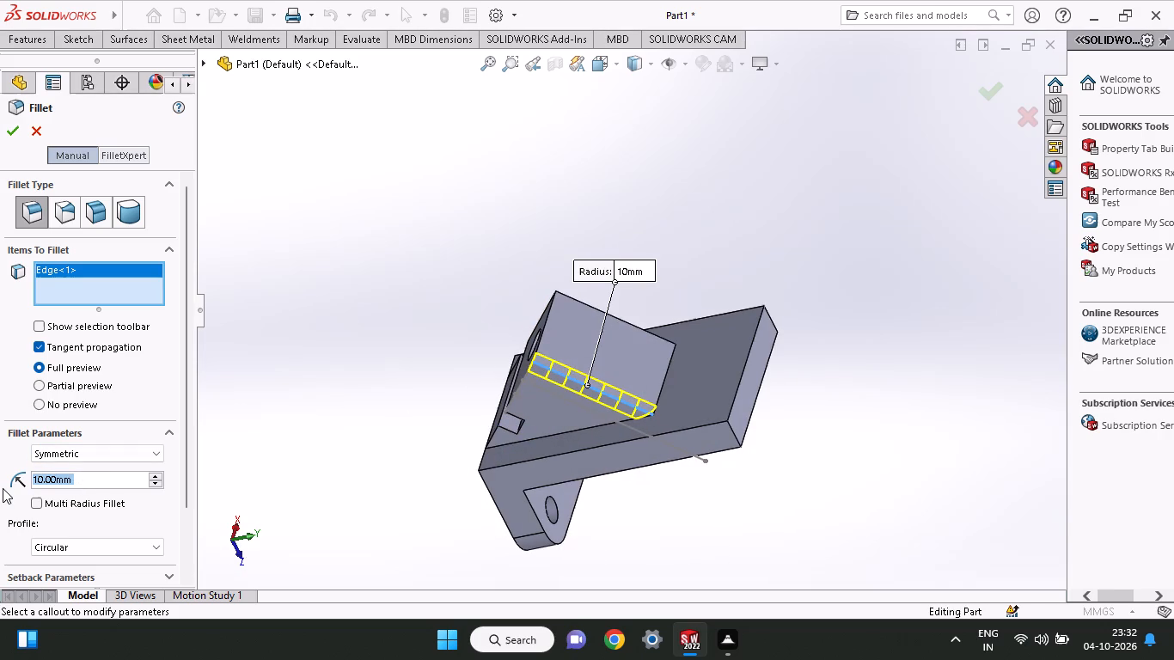
{"action": "type", "text": "45"}
{"action": "key", "text": "Return"}
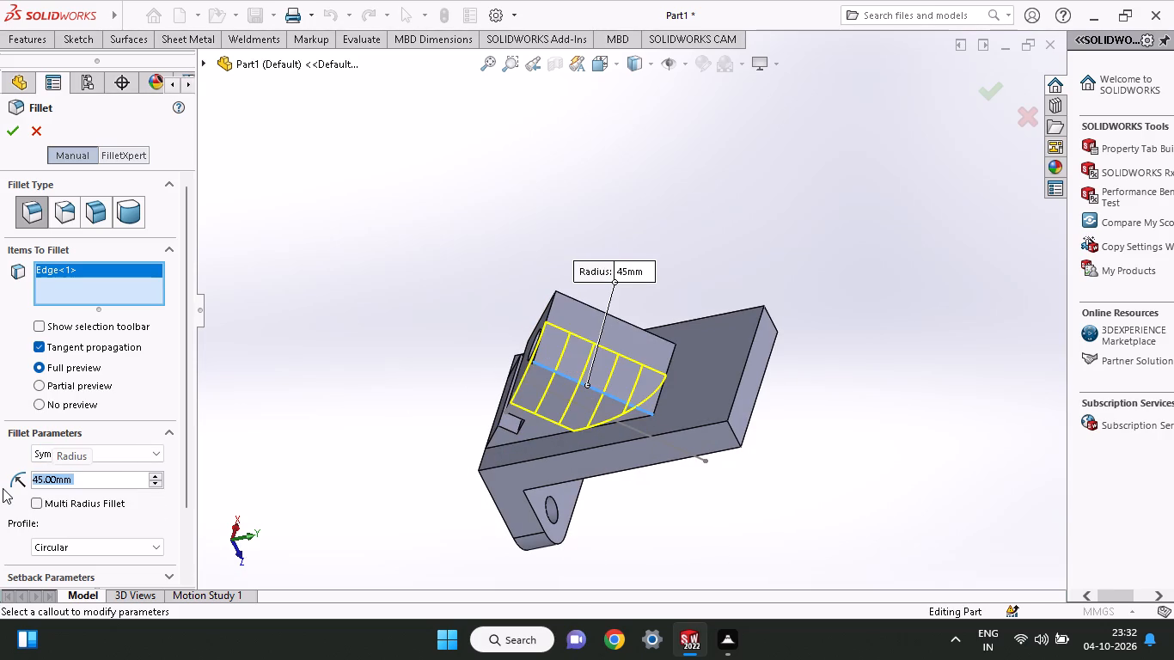
{"action": "middle_click_drag", "start_coordinate": [183, 441], "coordinate": [291, 461]}
{"action": "middle_click_drag", "start_coordinate": [327, 390], "coordinate": [410, 411]}
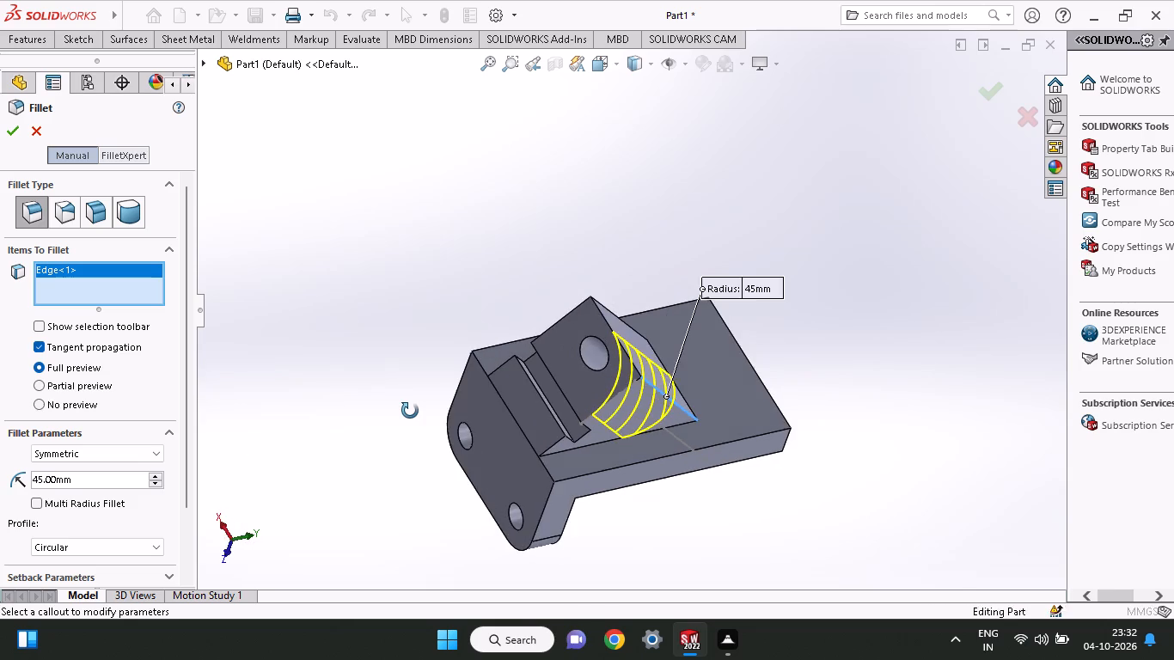
{"action": "middle_click_drag", "start_coordinate": [410, 411], "coordinate": [408, 412]}
{"action": "middle_click_drag", "start_coordinate": [425, 264], "coordinate": [396, 359]}
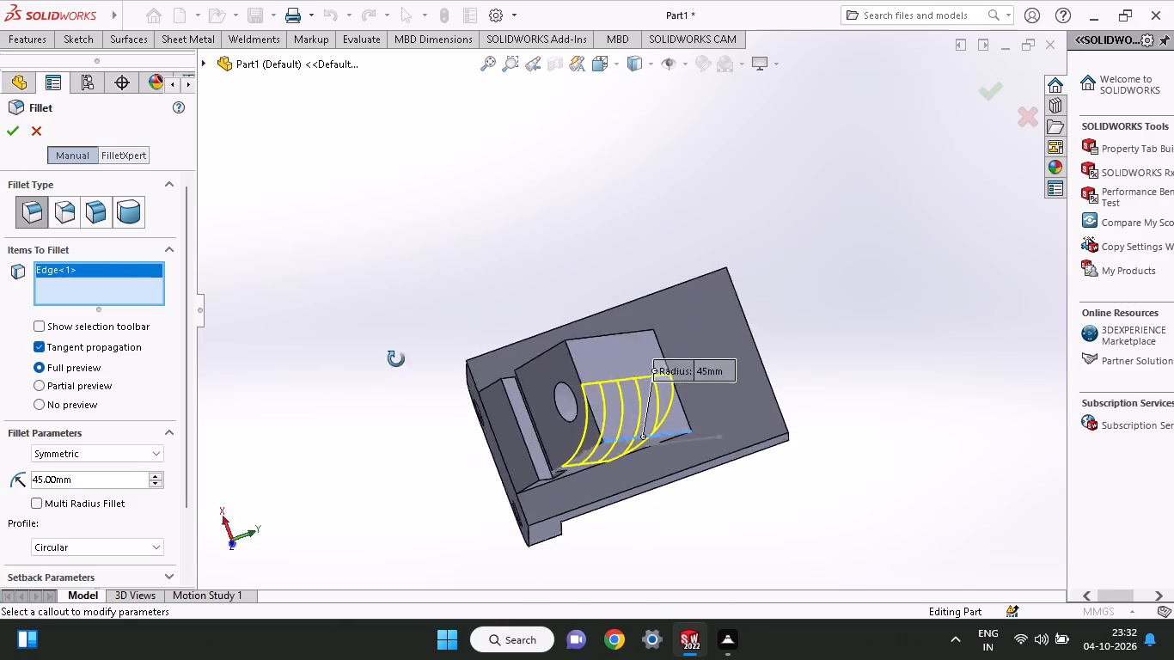
{"action": "middle_click_drag", "start_coordinate": [396, 359], "coordinate": [370, 490]}
{"action": "left_click", "coordinate": [588, 393]}
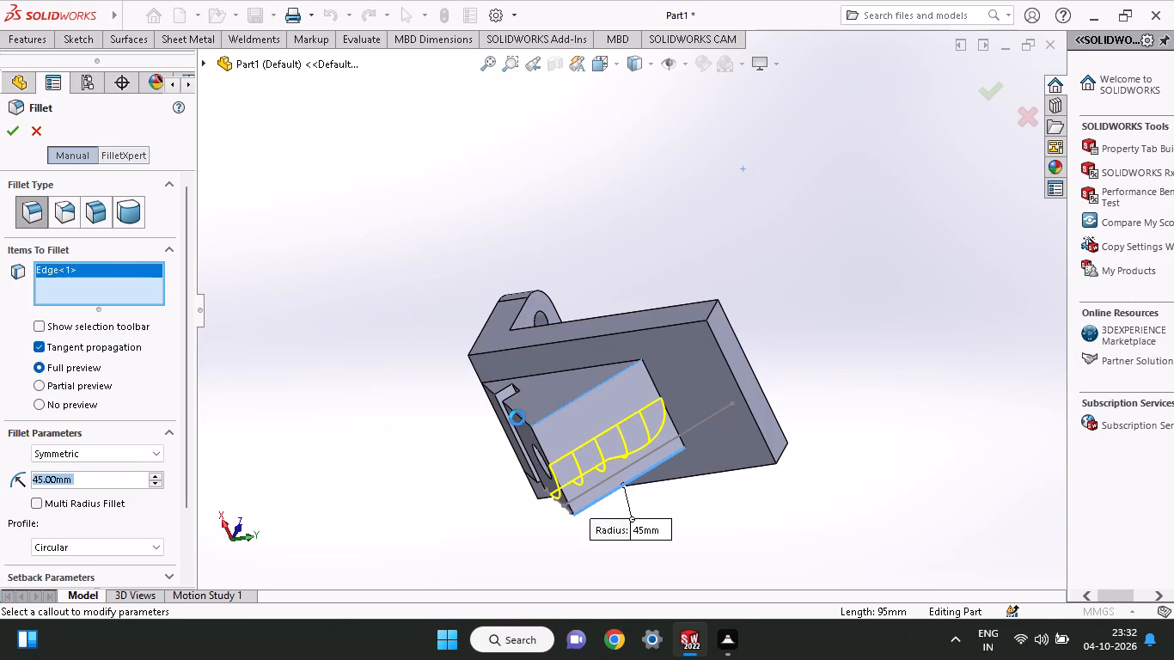
{"action": "middle_click_drag", "start_coordinate": [406, 457], "coordinate": [440, 235]}
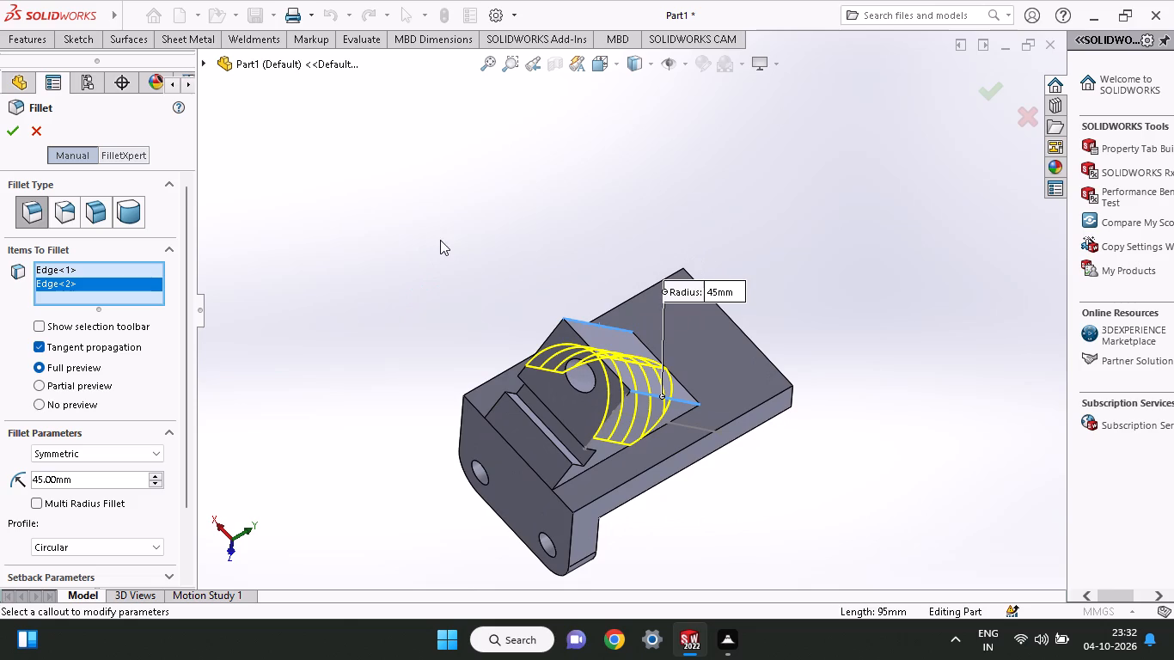
{"action": "left_click", "coordinate": [8, 129]}
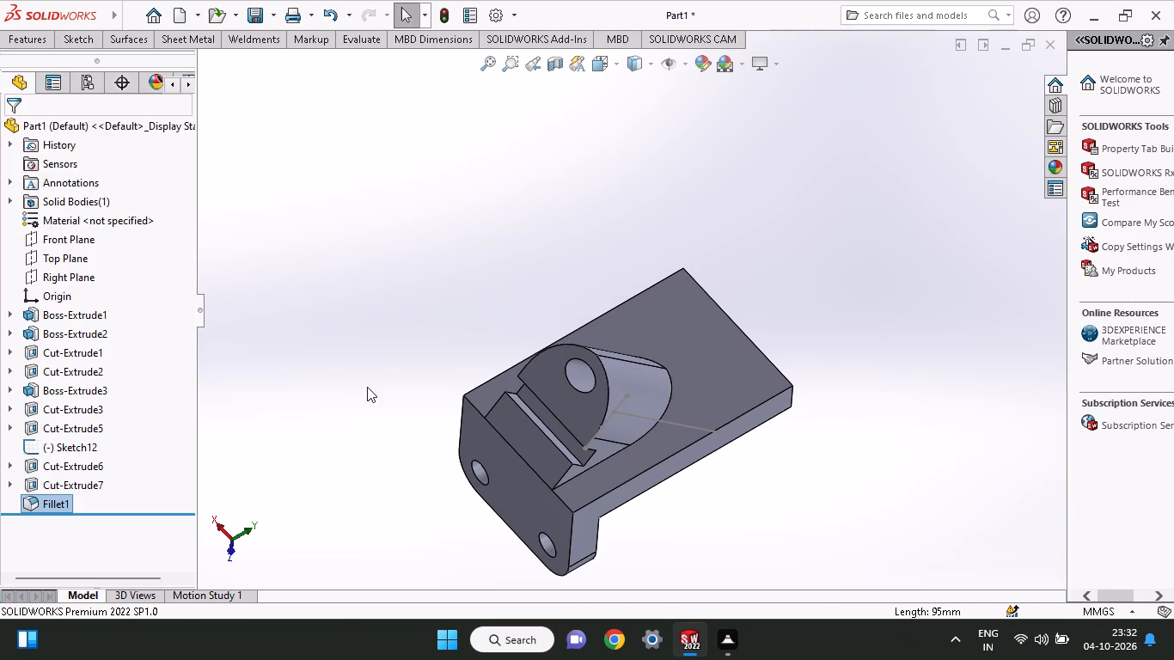
Hide the sketch whose line runs through the boss and arm.
{"action": "middle_click_drag", "start_coordinate": [336, 393], "coordinate": [338, 375]}
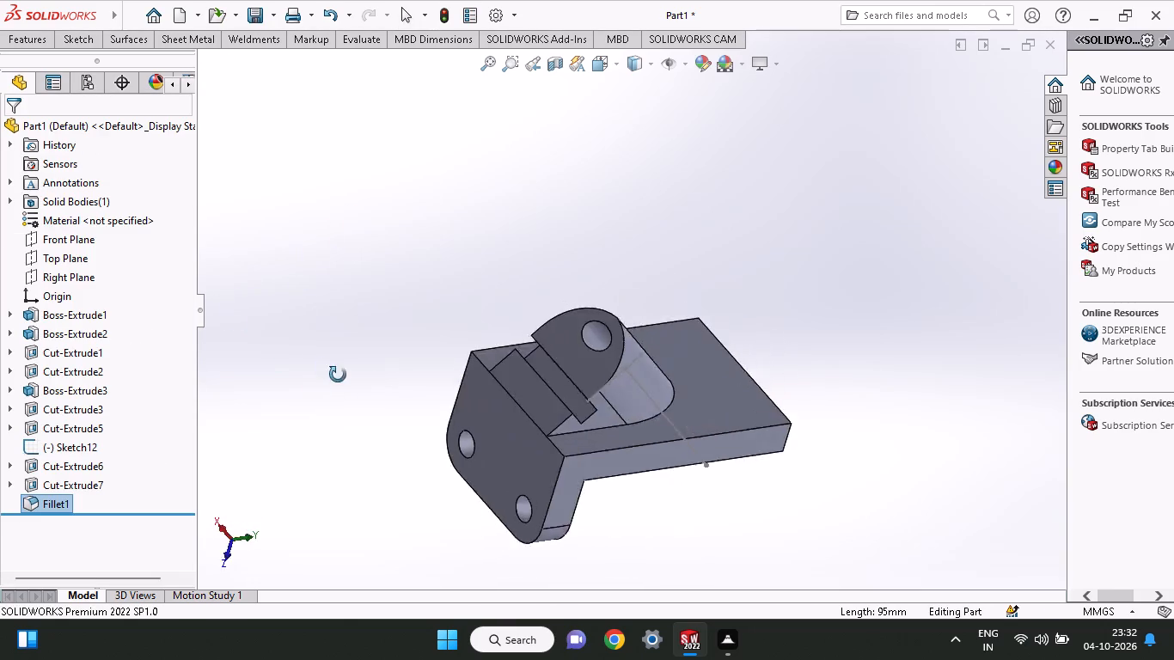
{"action": "middle_click_drag", "start_coordinate": [338, 375], "coordinate": [287, 255]}
{"action": "left_click", "coordinate": [698, 442]}
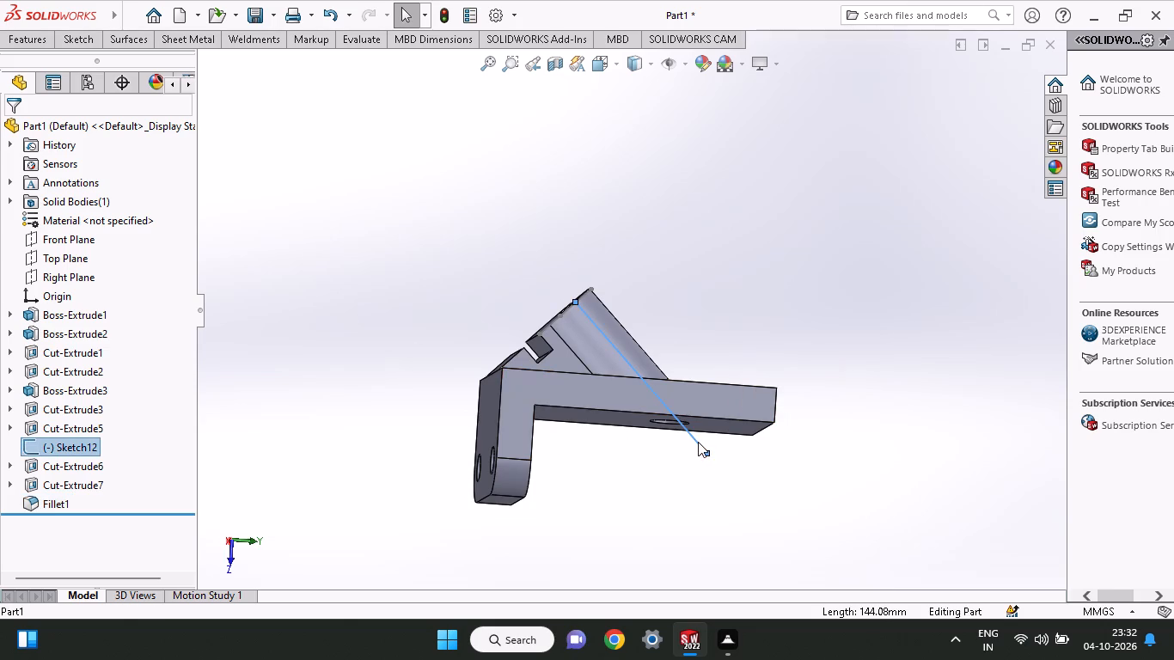
{"action": "right_click", "coordinate": [698, 442]}
{"action": "left_click", "coordinate": [737, 357]}
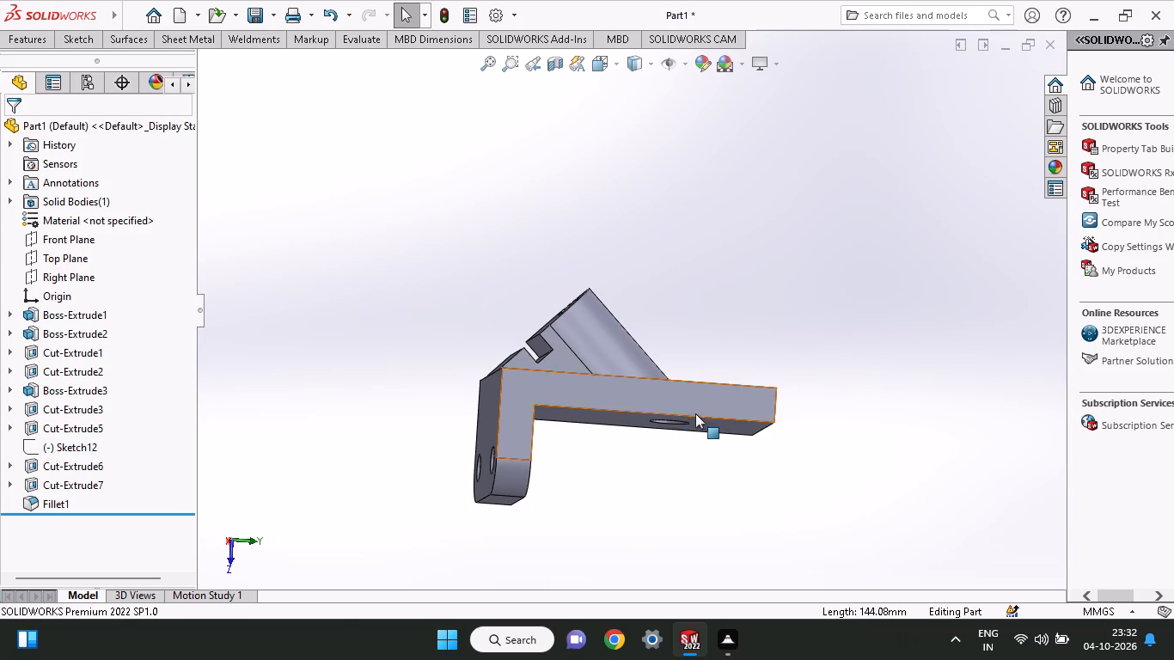
On the L-shaped side face, sketch a line about 20 mm long from the arm's free-end corner along its boss-side edge.
{"action": "middle_click_drag", "start_coordinate": [685, 344], "coordinate": [657, 354]}
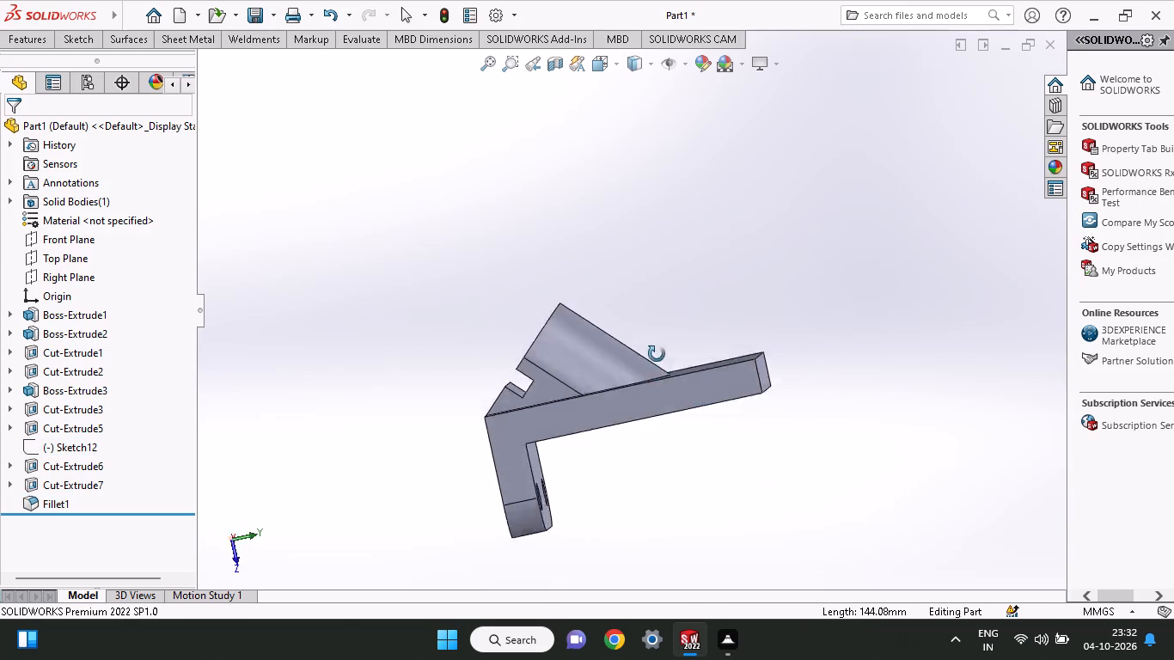
{"action": "middle_click_drag", "start_coordinate": [657, 354], "coordinate": [688, 599]}
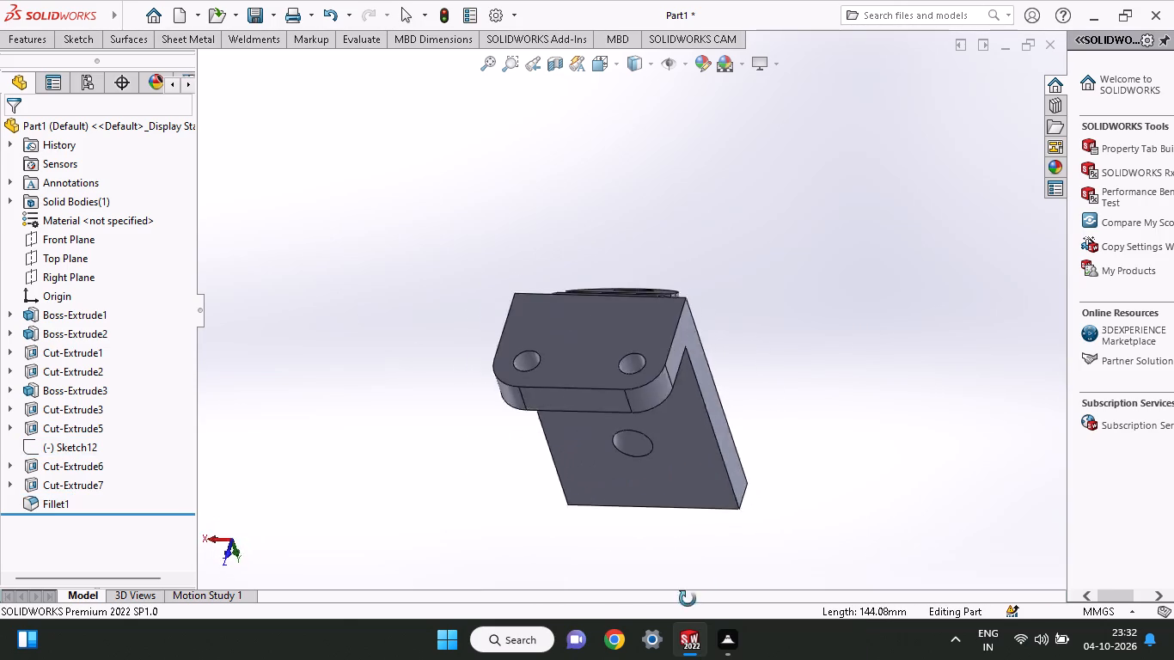
{"action": "middle_click_drag", "start_coordinate": [688, 599], "coordinate": [671, 523]}
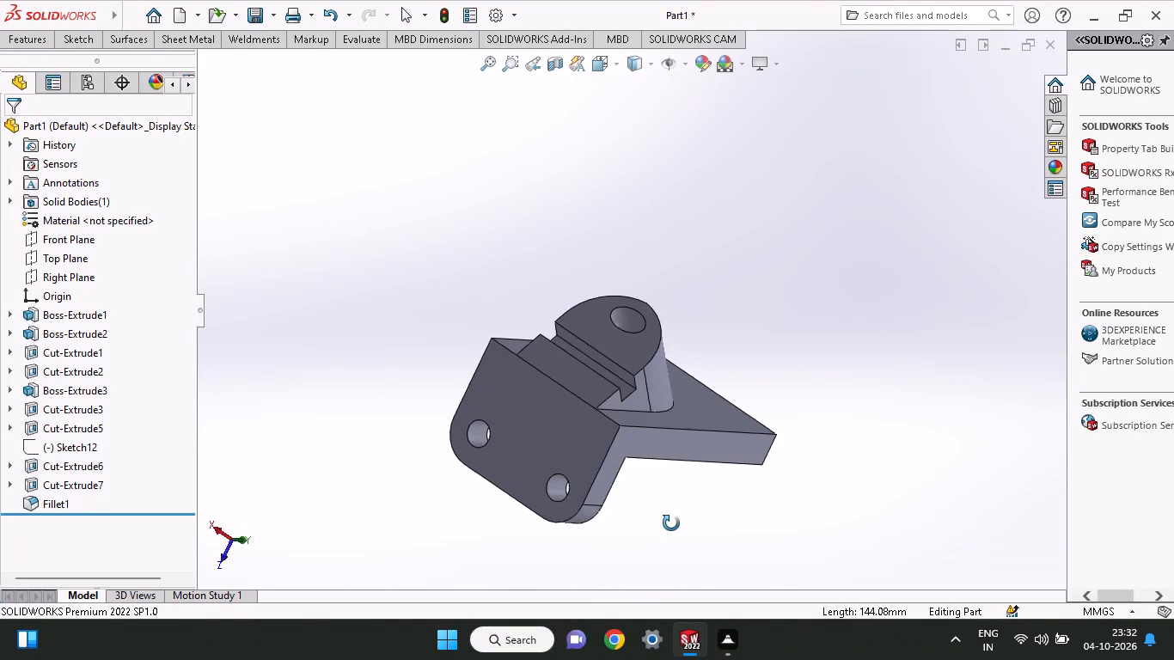
{"action": "middle_click_drag", "start_coordinate": [671, 523], "coordinate": [658, 495]}
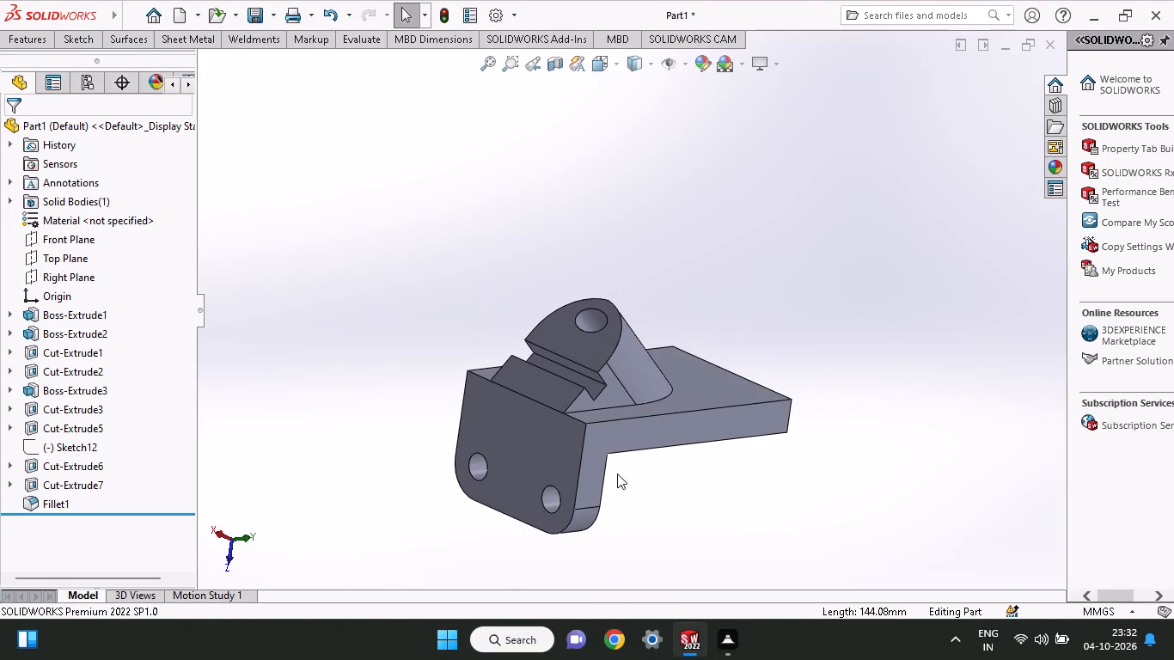
{"action": "left_click", "coordinate": [679, 435]}
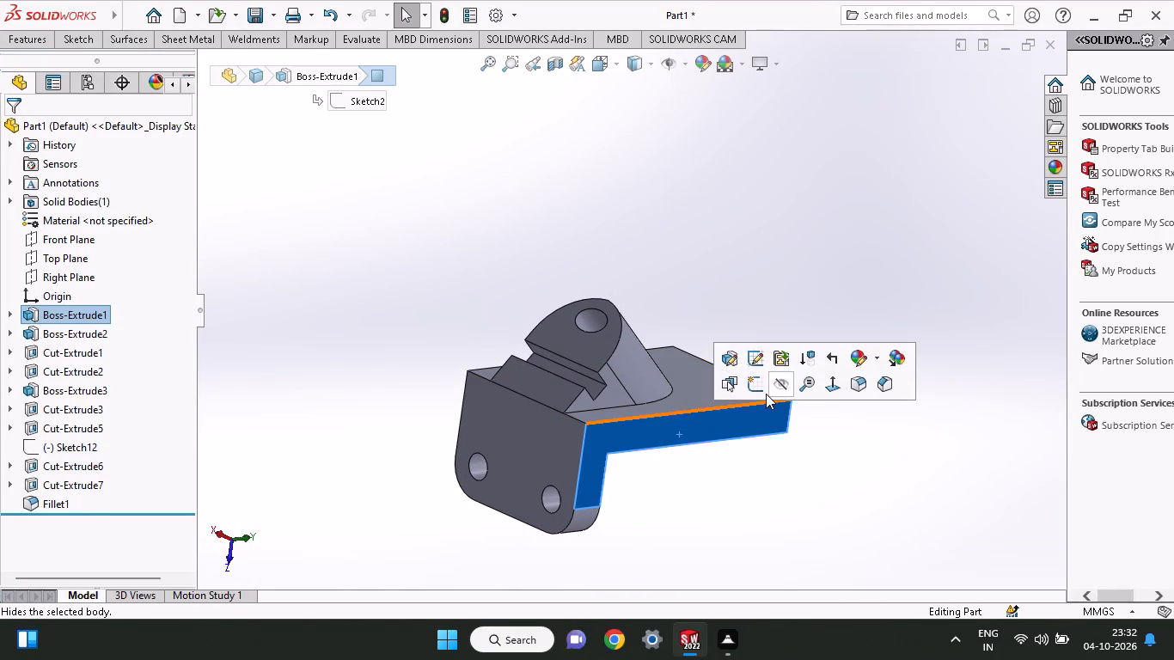
{"action": "left_click", "coordinate": [766, 394]}
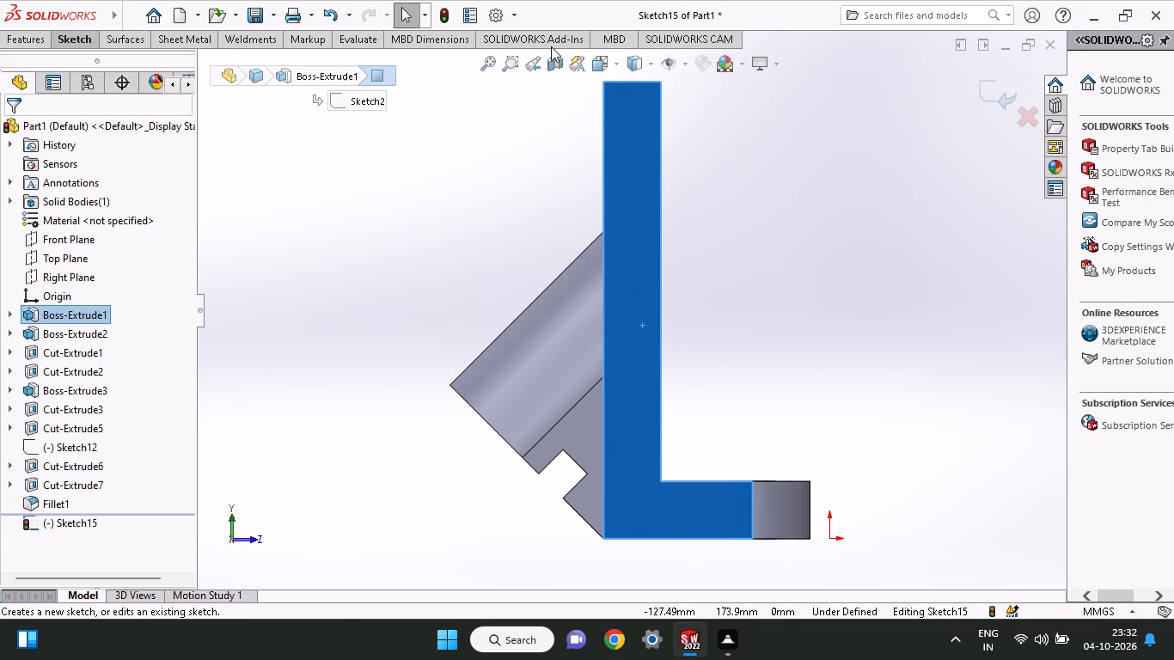
{"action": "left_click", "coordinate": [66, 44]}
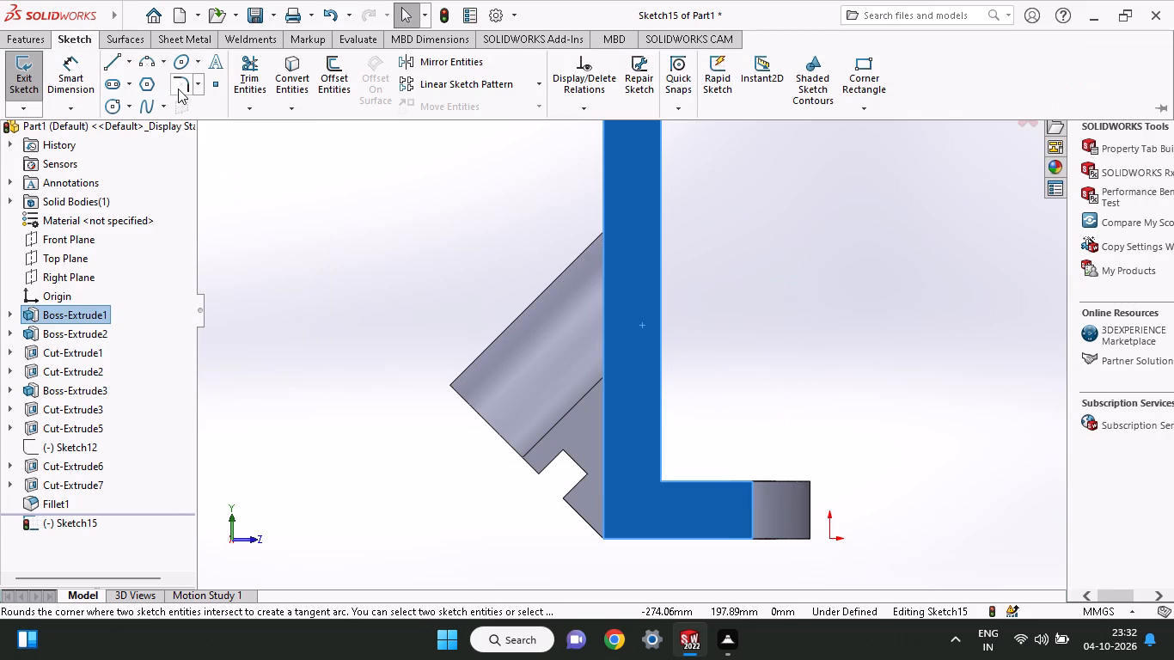
{"action": "left_click", "coordinate": [123, 66]}
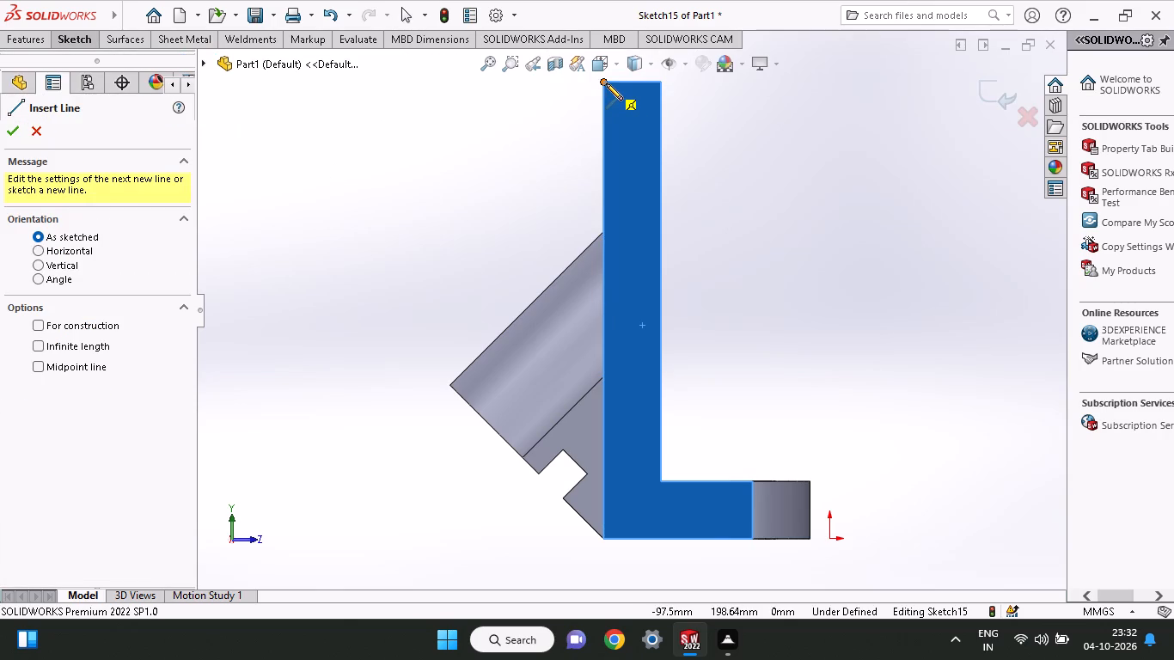
{"action": "left_click", "coordinate": [606, 83]}
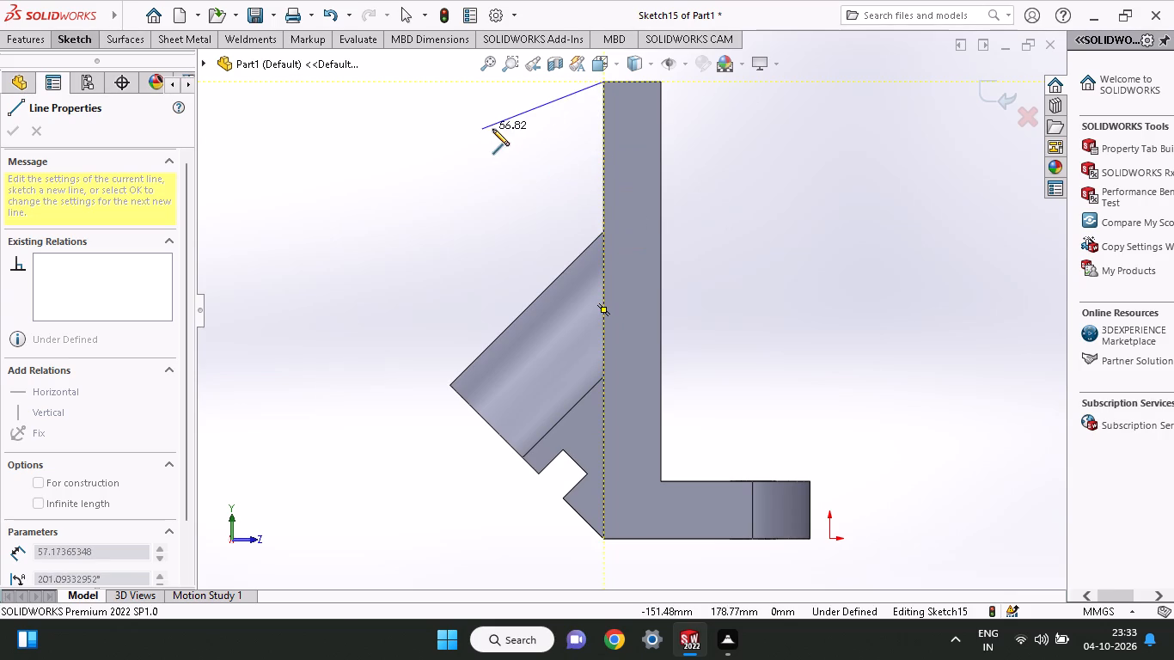
{"action": "left_click", "coordinate": [603, 127]}
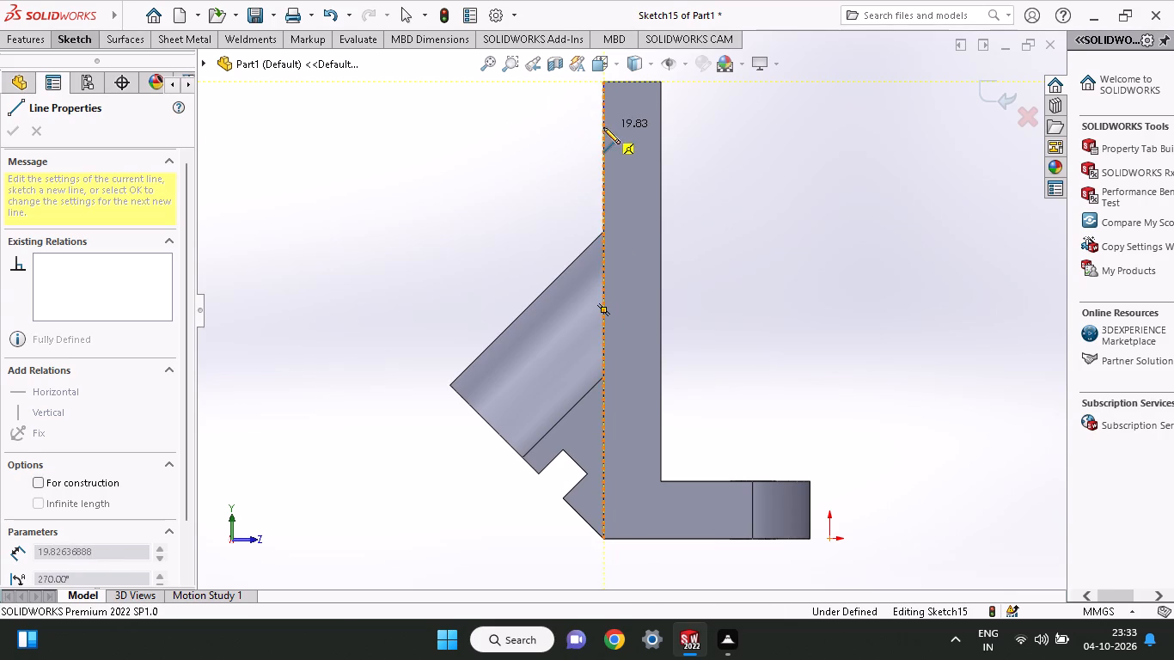
Dimension the line at the arm's free end to 20 mm between its end points.
{"action": "left_click", "coordinate": [78, 44]}
{"action": "left_click", "coordinate": [89, 58]}
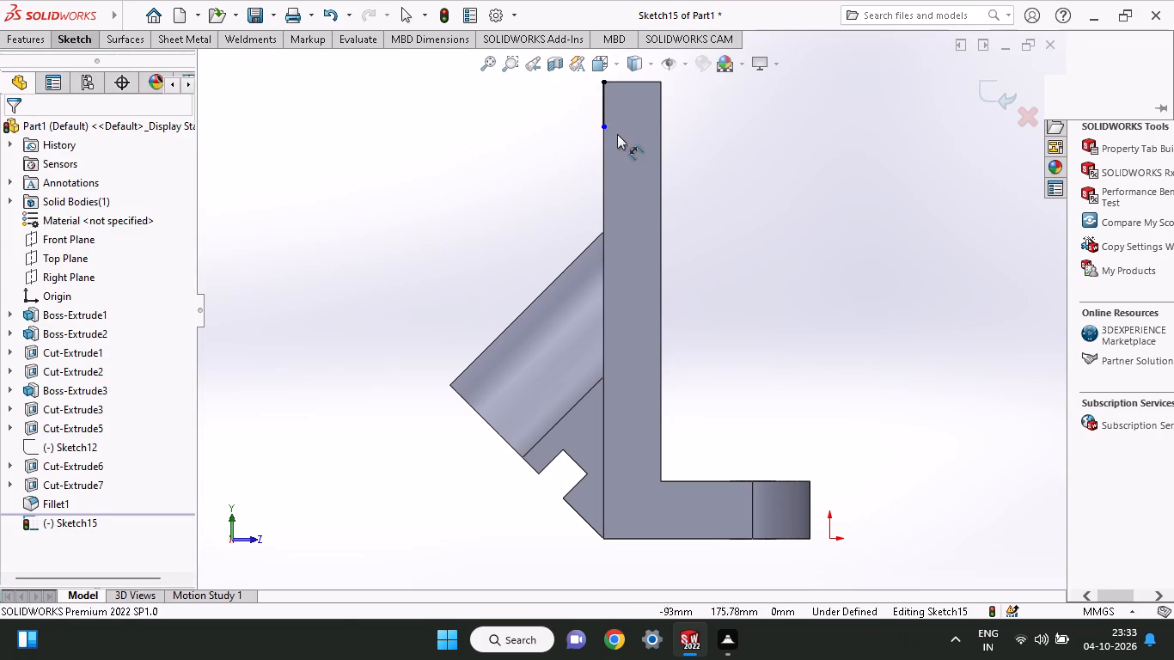
{"action": "left_click", "coordinate": [604, 127]}
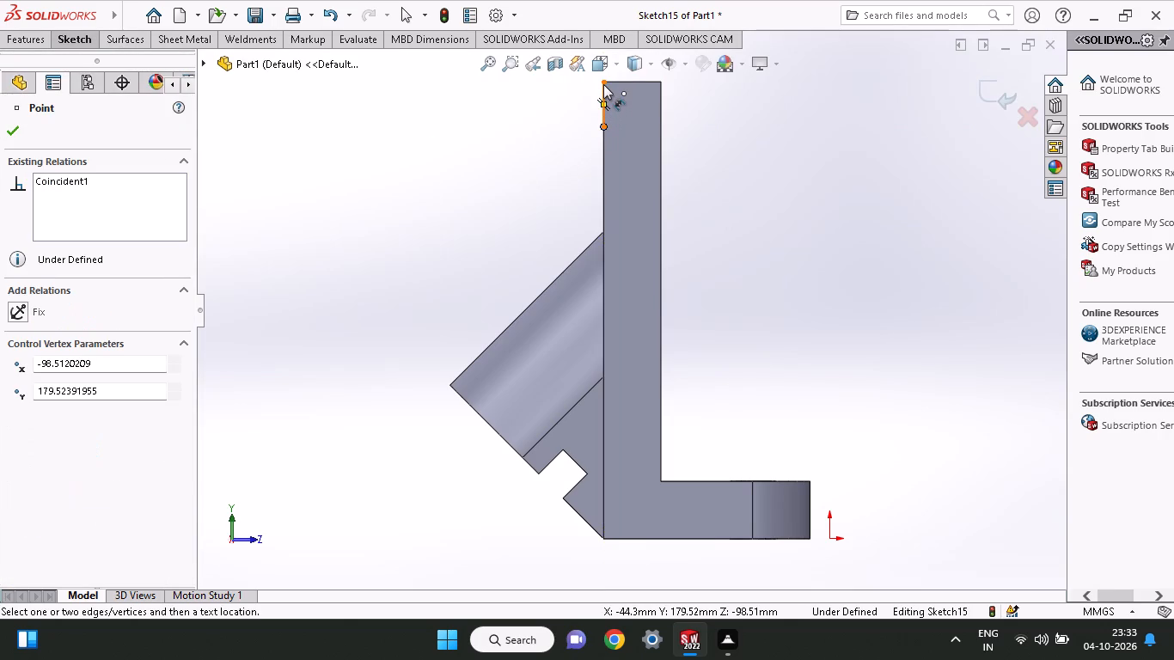
{"action": "left_click", "coordinate": [603, 84]}
{"action": "left_click", "coordinate": [582, 99]}
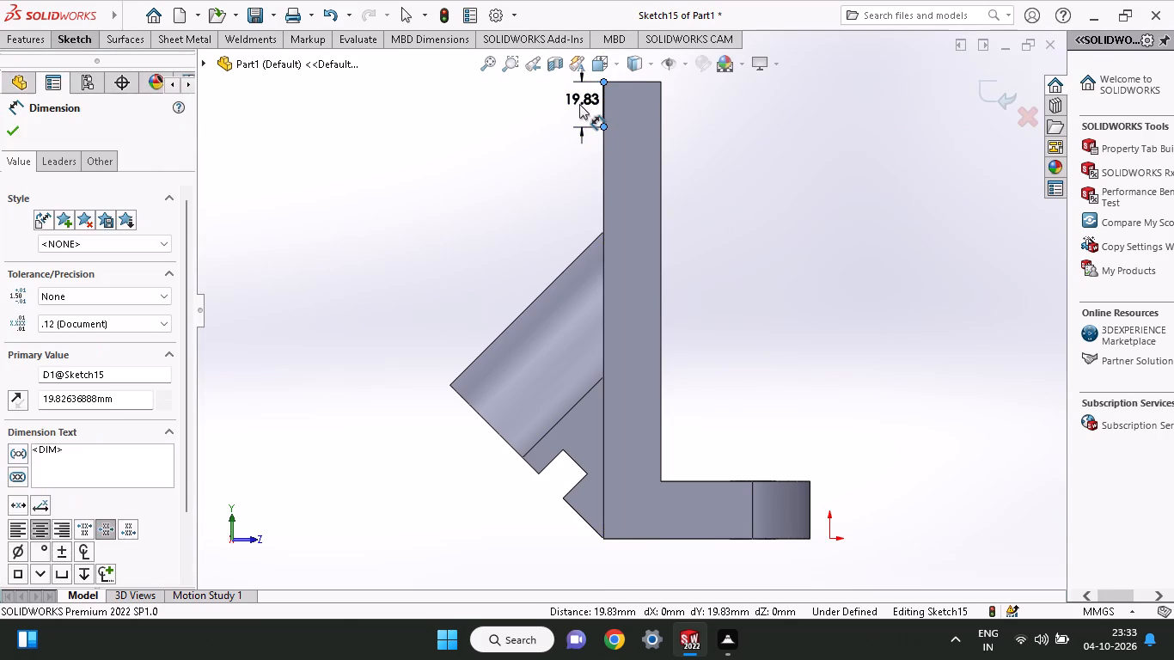
{"action": "type", "text": "20"}
{"action": "key", "text": "Return"}
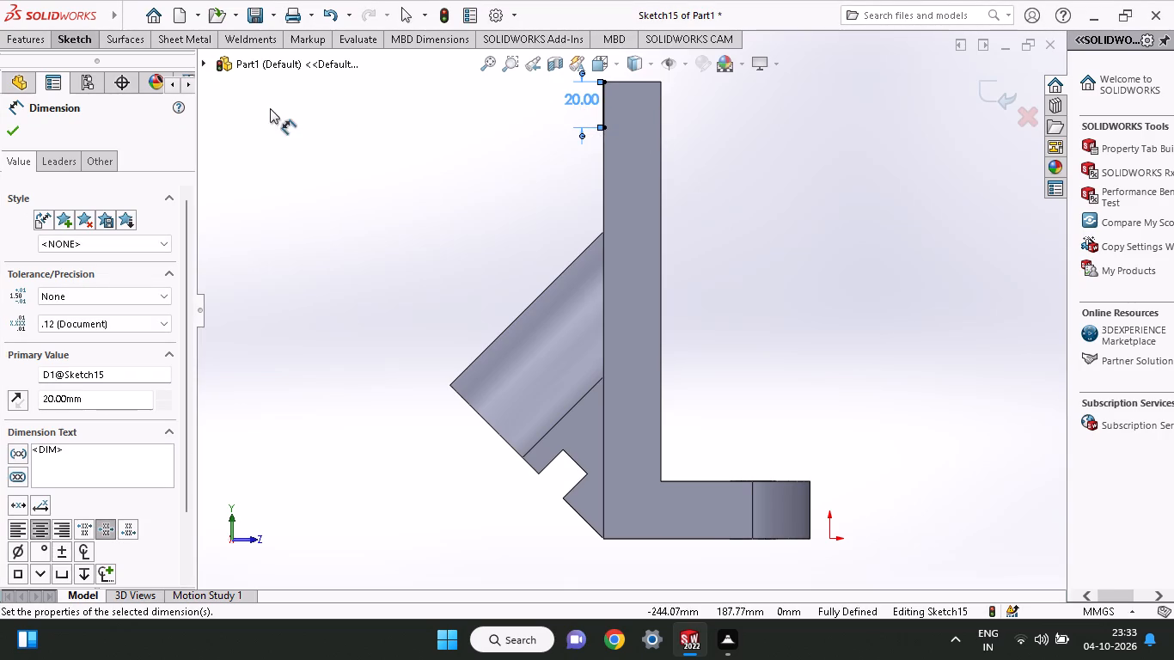
Draw a second line about 25 mm long from the 20 mm line's inner end point, continuing along the same arm edge.
{"action": "left_click", "coordinate": [74, 36]}
{"action": "left_click", "coordinate": [104, 64]}
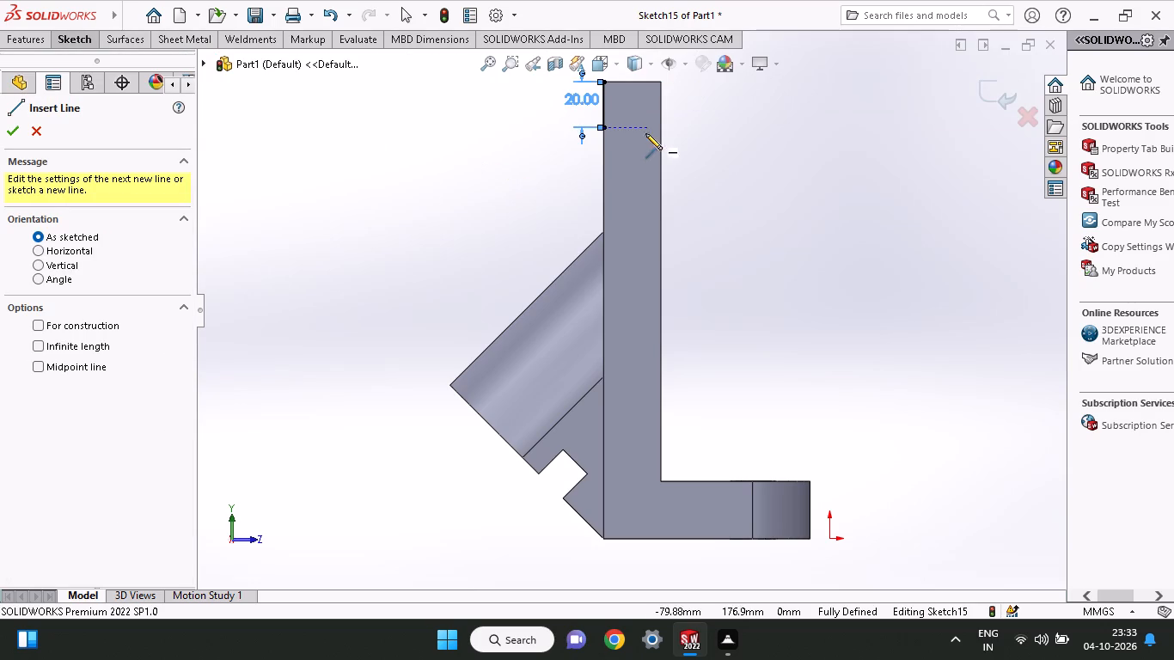
{"action": "left_click", "coordinate": [605, 124]}
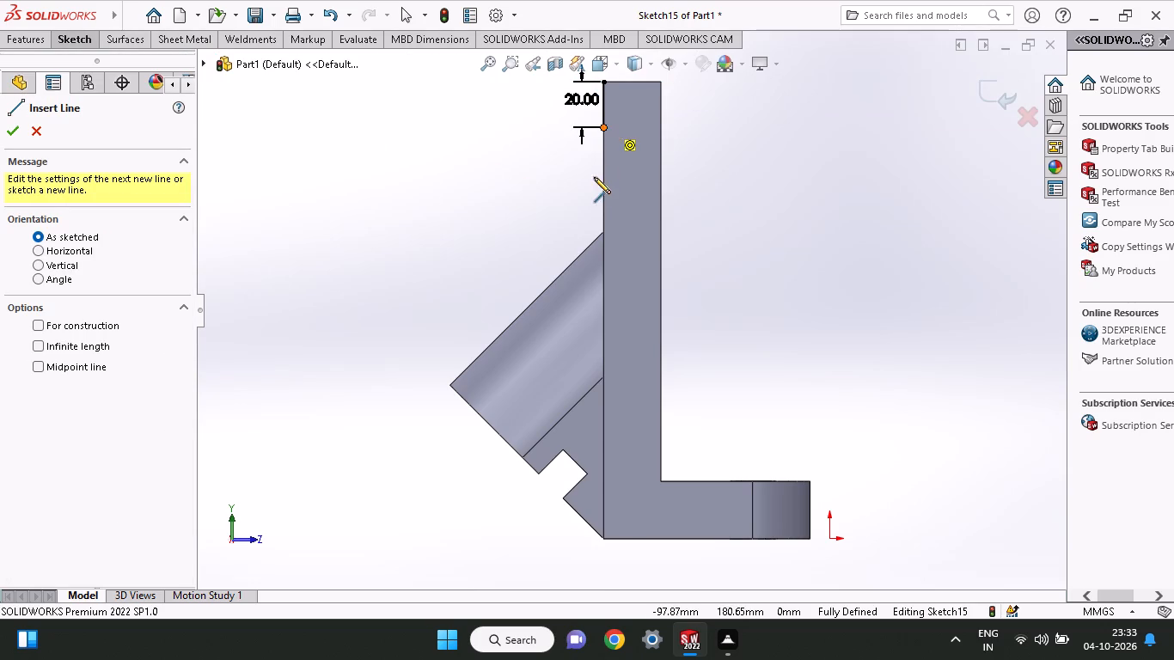
{"action": "left_click", "coordinate": [602, 186]}
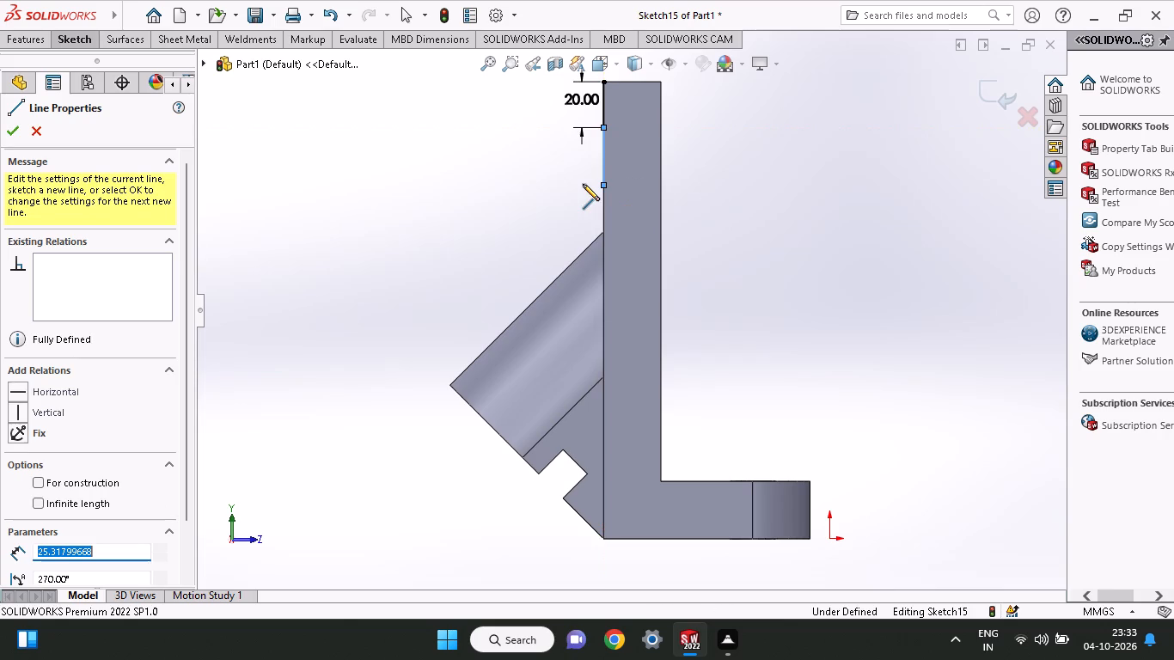
Dimension the second line to 20 mm between its end points.
{"action": "left_click", "coordinate": [69, 44]}
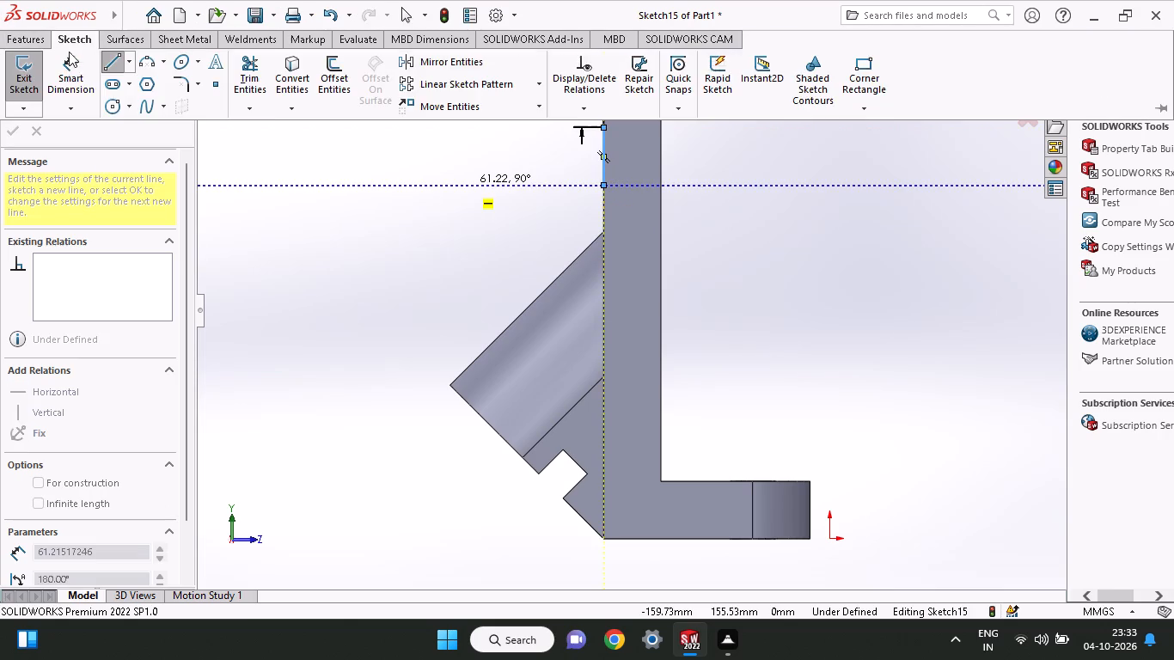
{"action": "left_click", "coordinate": [71, 63]}
{"action": "left_click", "coordinate": [603, 186]}
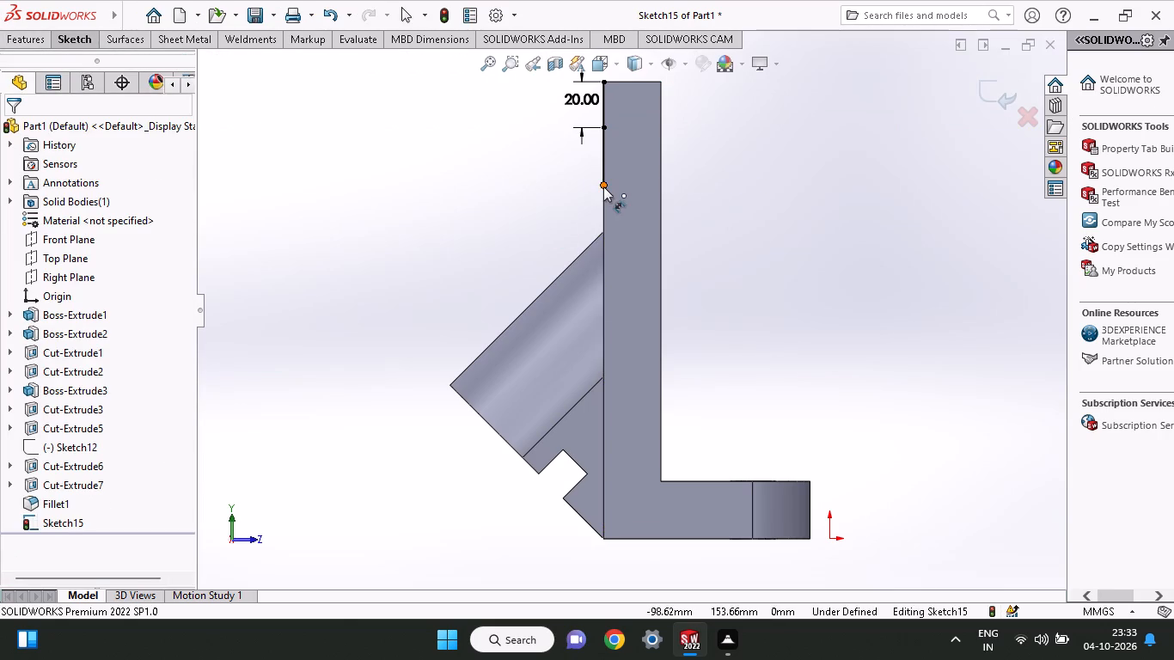
{"action": "left_click", "coordinate": [603, 129]}
{"action": "left_click", "coordinate": [511, 145]}
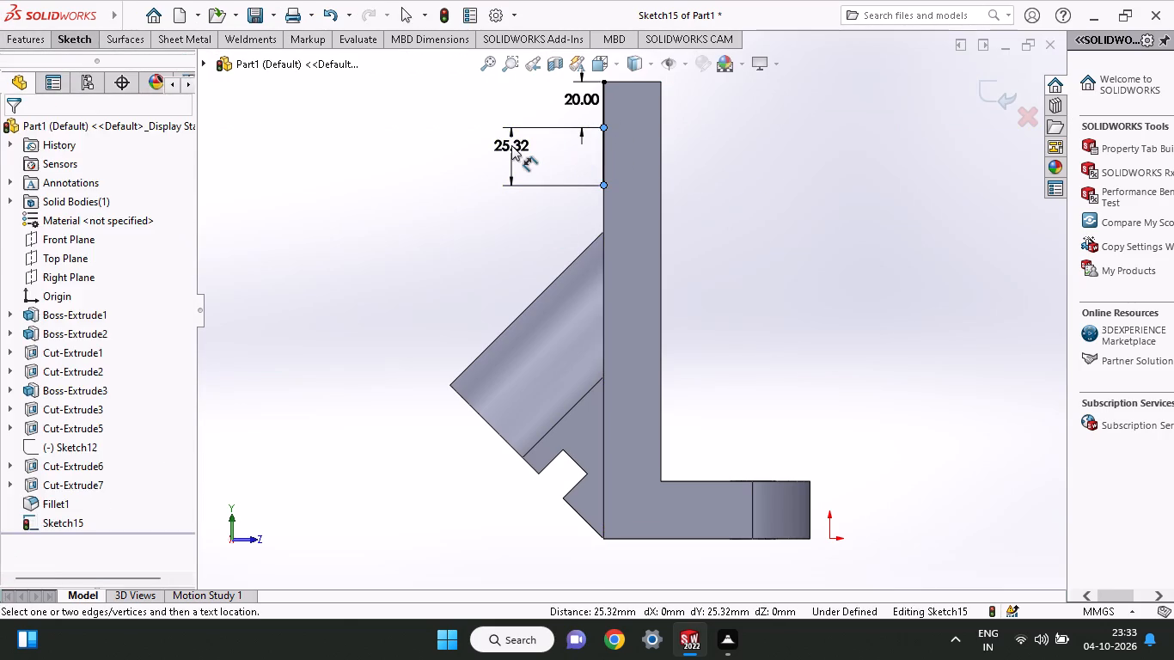
{"action": "key", "text": "2"}
{"action": "key", "text": "0"}
{"action": "key", "text": "Return"}
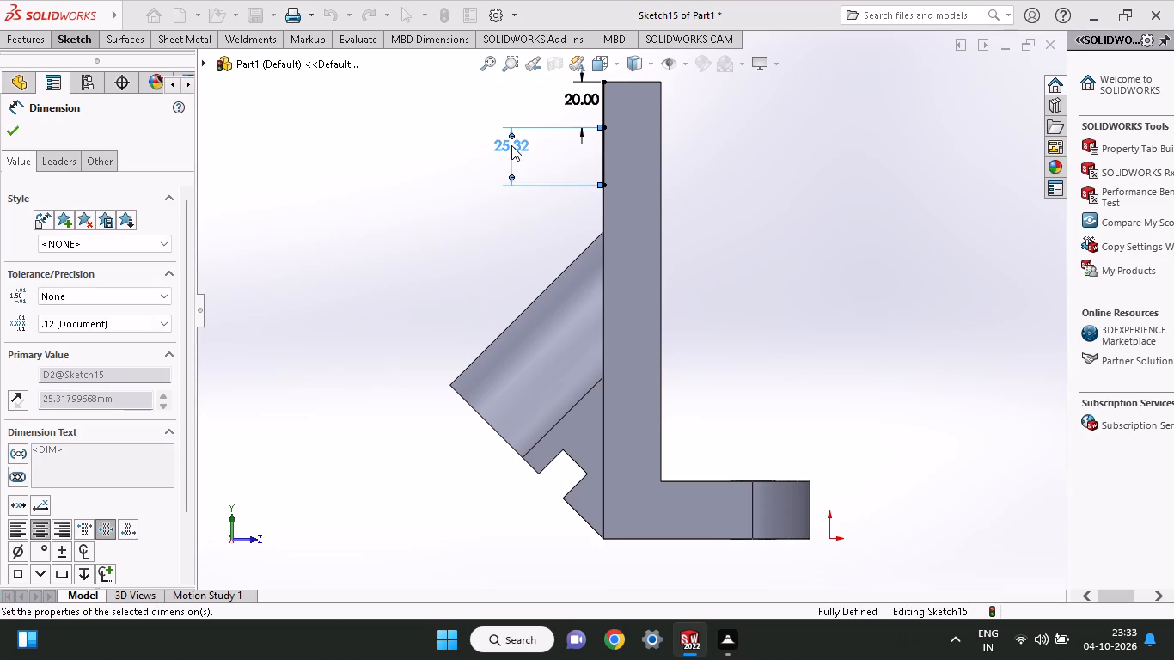
Finish the side-face sketch containing the two 20 mm lines and exit it.
{"action": "left_click", "coordinate": [3, 124]}
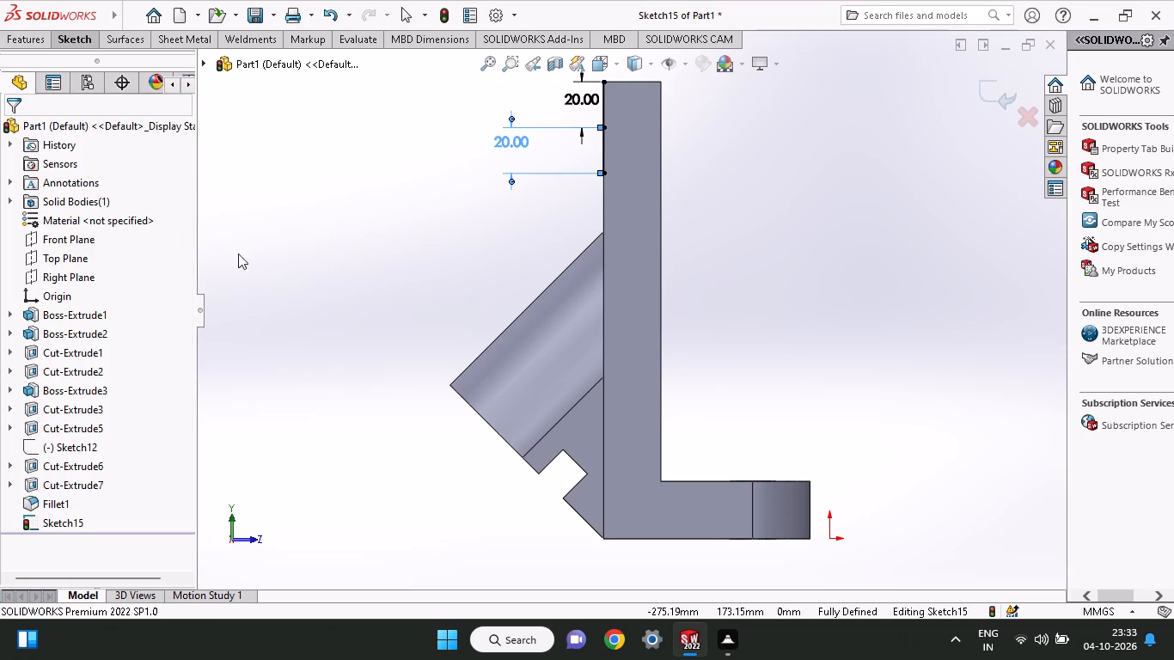
{"action": "middle_click_drag", "start_coordinate": [303, 249], "coordinate": [393, 272]}
{"action": "left_click", "coordinate": [592, 204]}
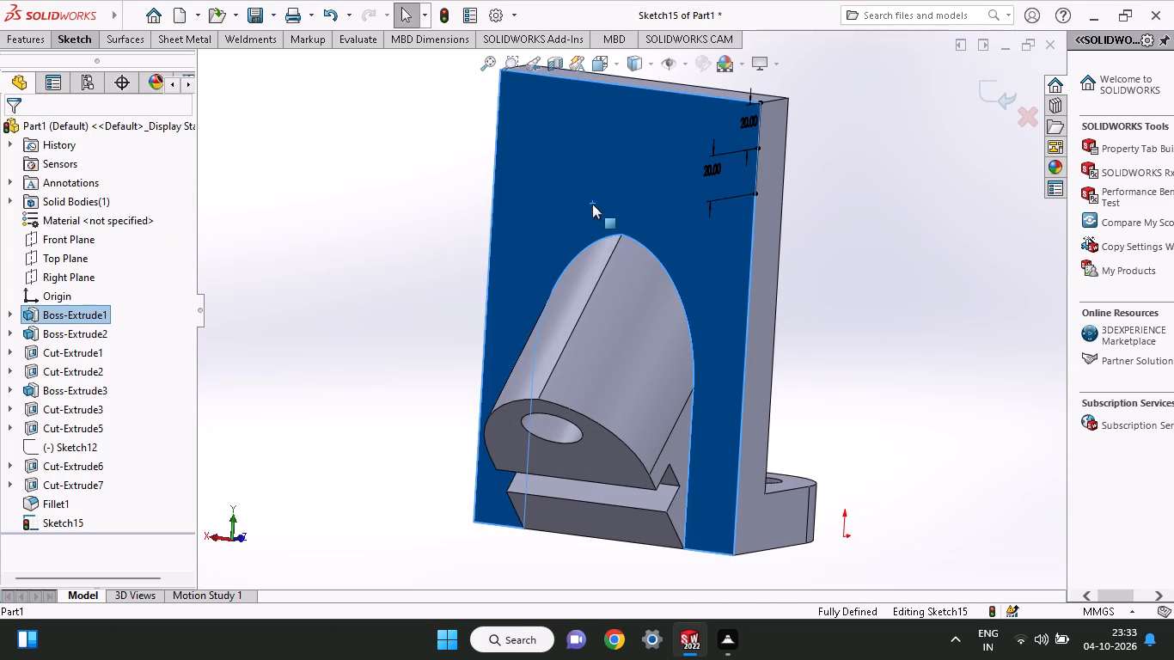
{"action": "right_click", "coordinate": [312, 239]}
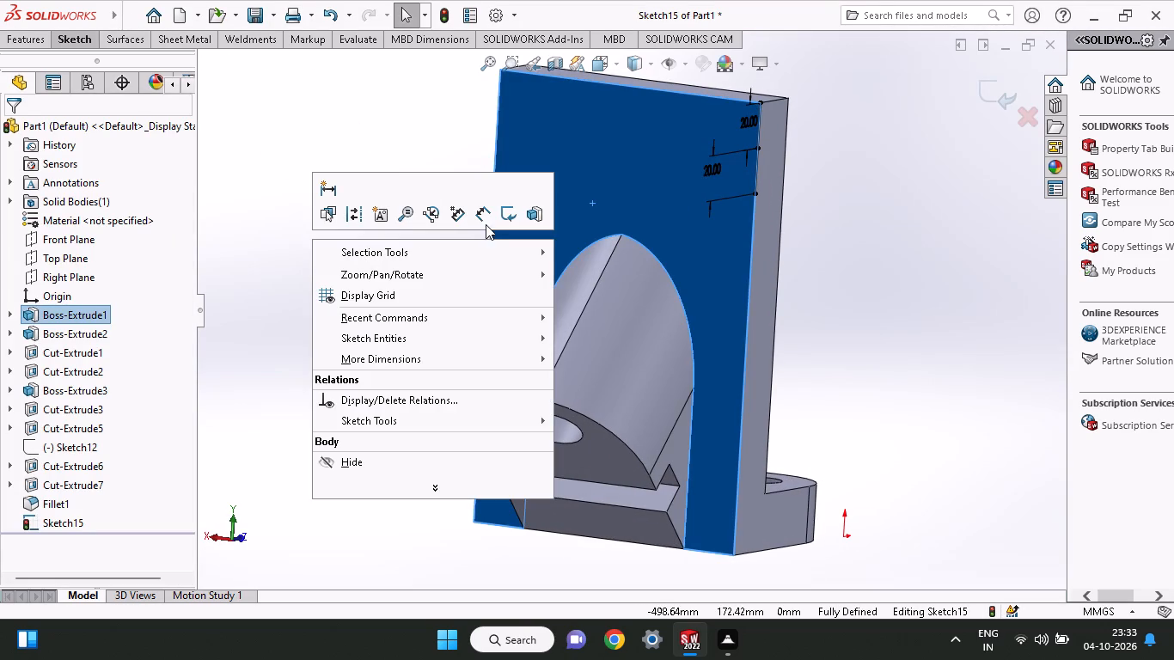
{"action": "left_click", "coordinate": [517, 216]}
Start a sketch on the arm's boss-side face and draw a horizontal line across its full width from the second 20 mm line's midpoint.
{"action": "left_click", "coordinate": [596, 187]}
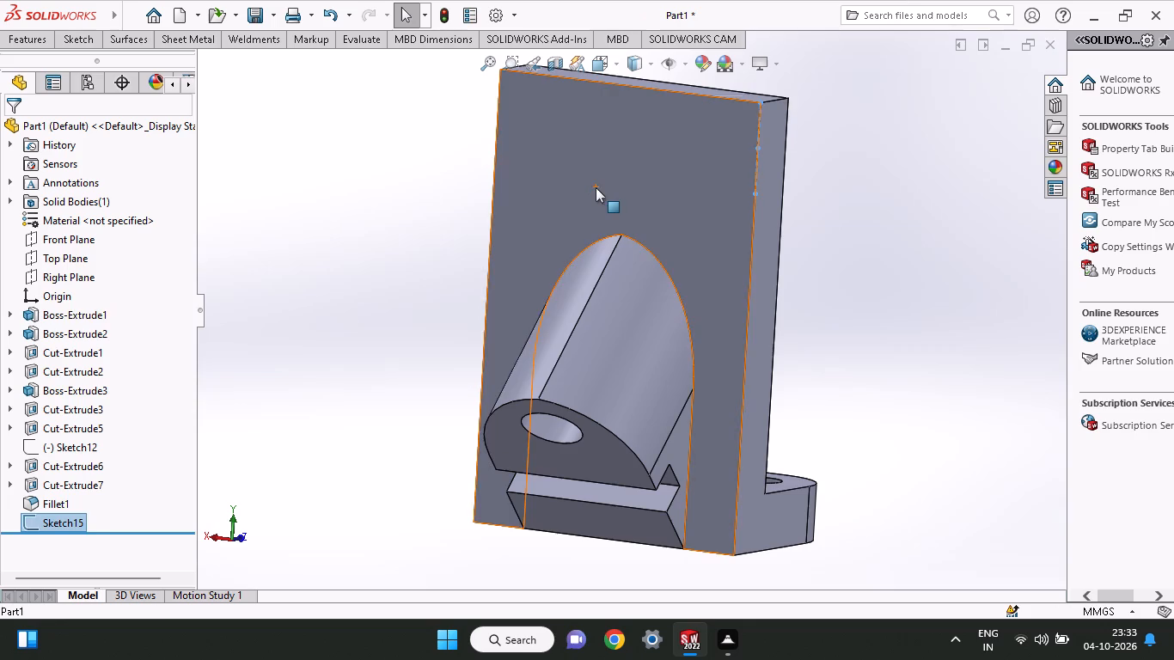
{"action": "left_click", "coordinate": [670, 144]}
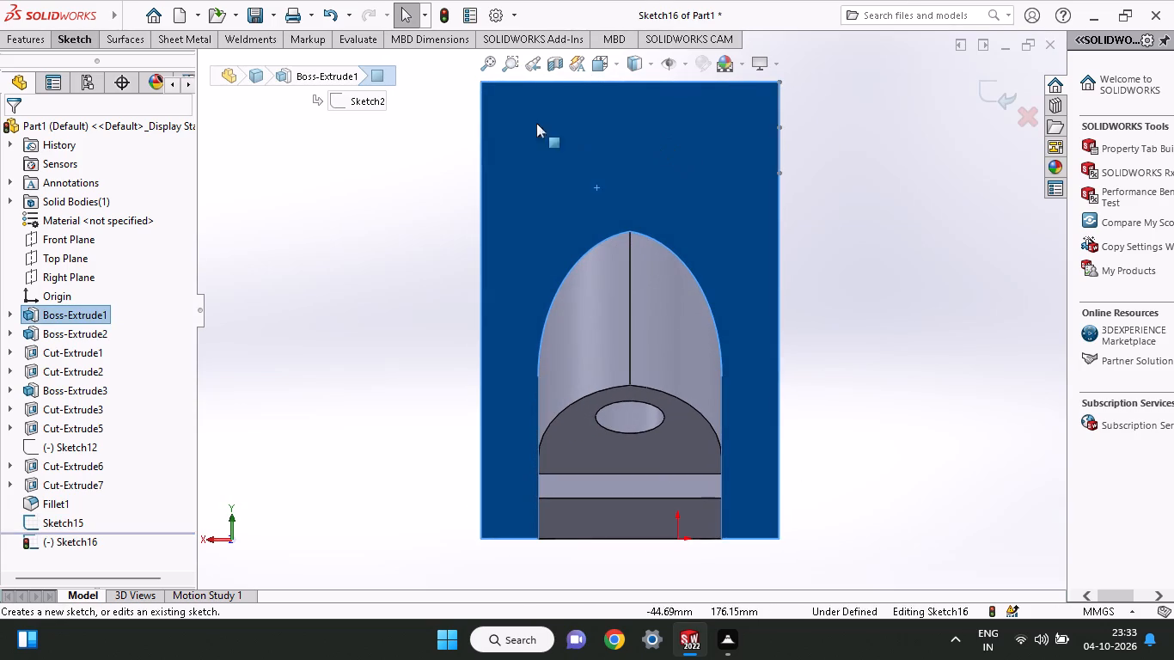
{"action": "left_click", "coordinate": [75, 40]}
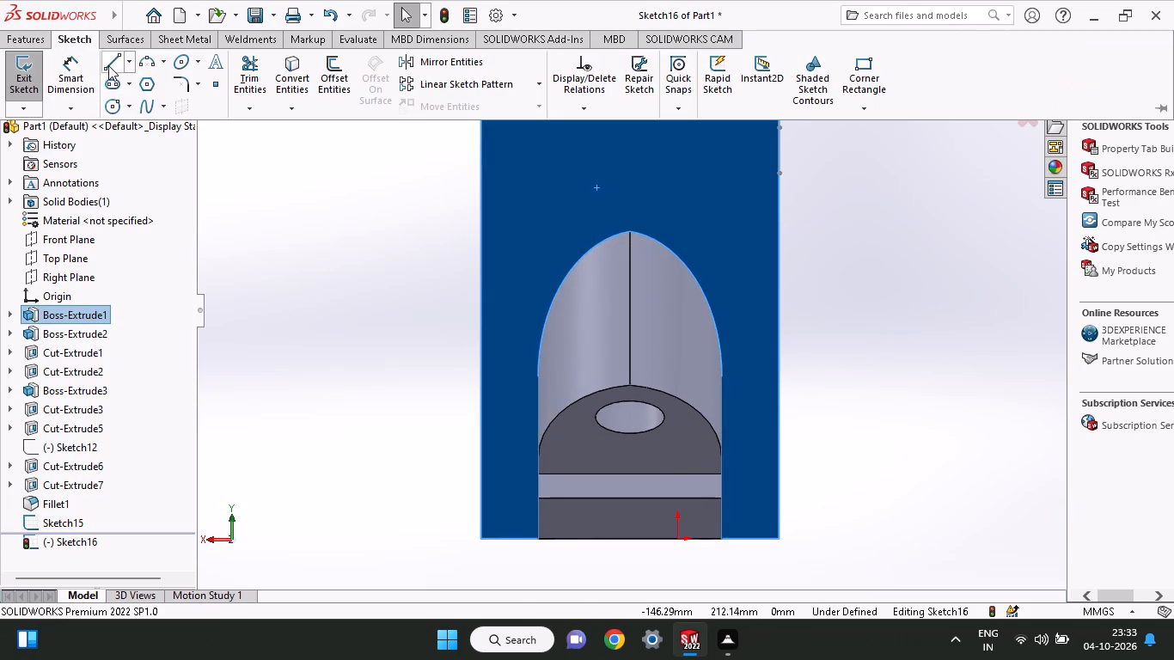
{"action": "left_click", "coordinate": [108, 65]}
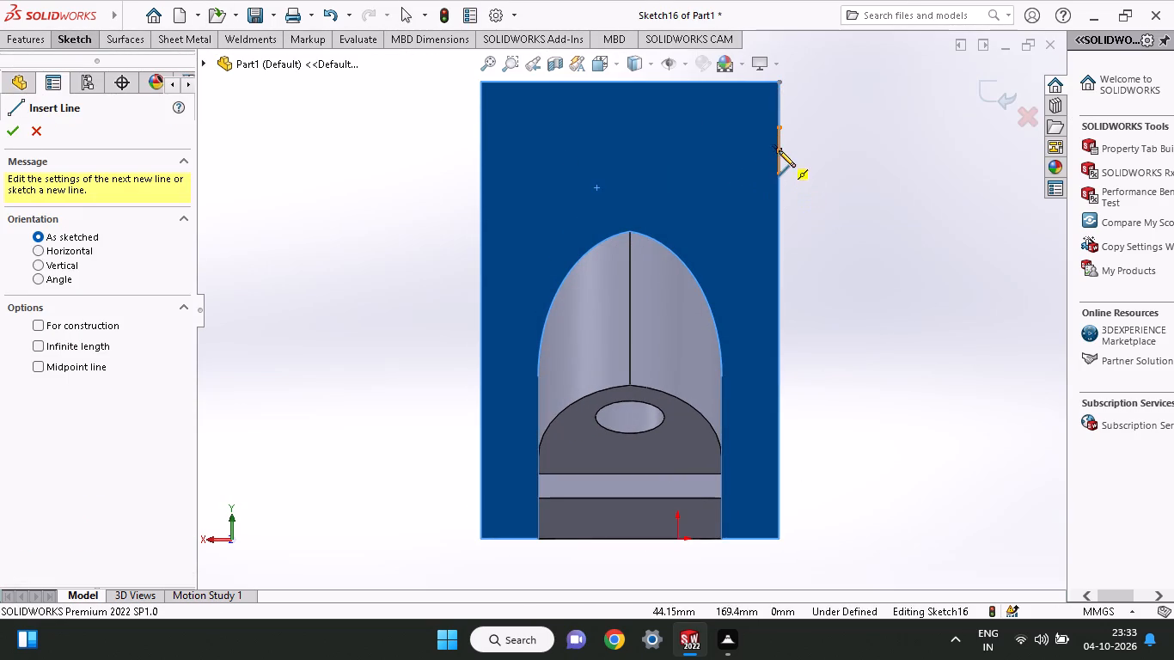
{"action": "left_click", "coordinate": [780, 147]}
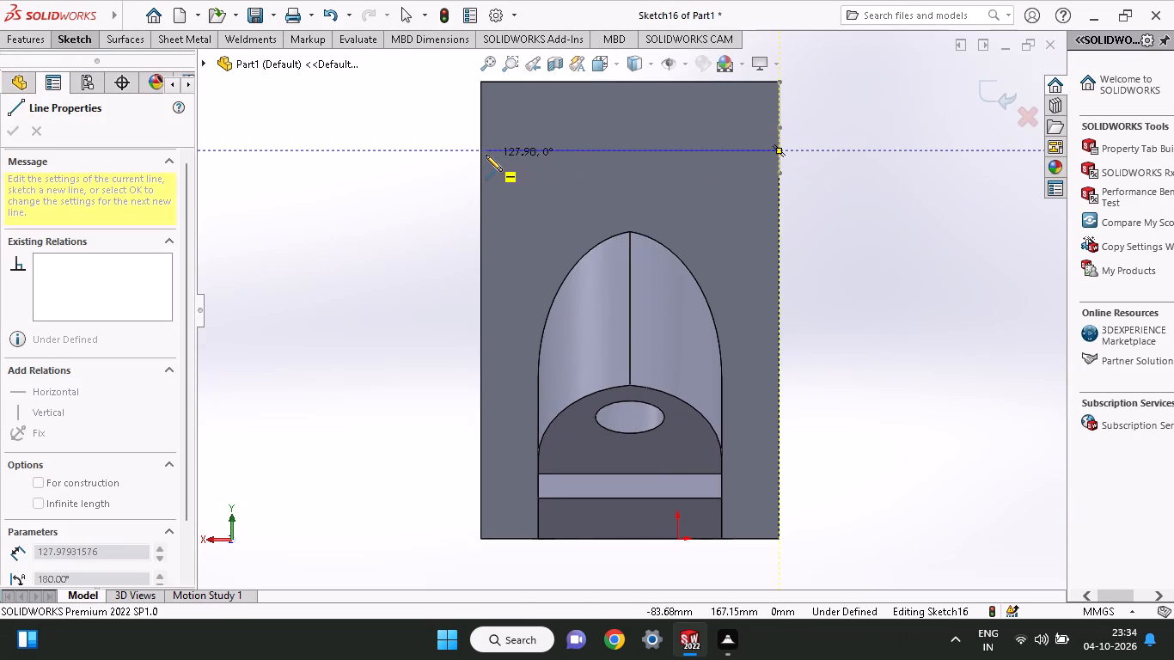
{"action": "left_click", "coordinate": [482, 152]}
{"action": "right_click", "coordinate": [405, 138]}
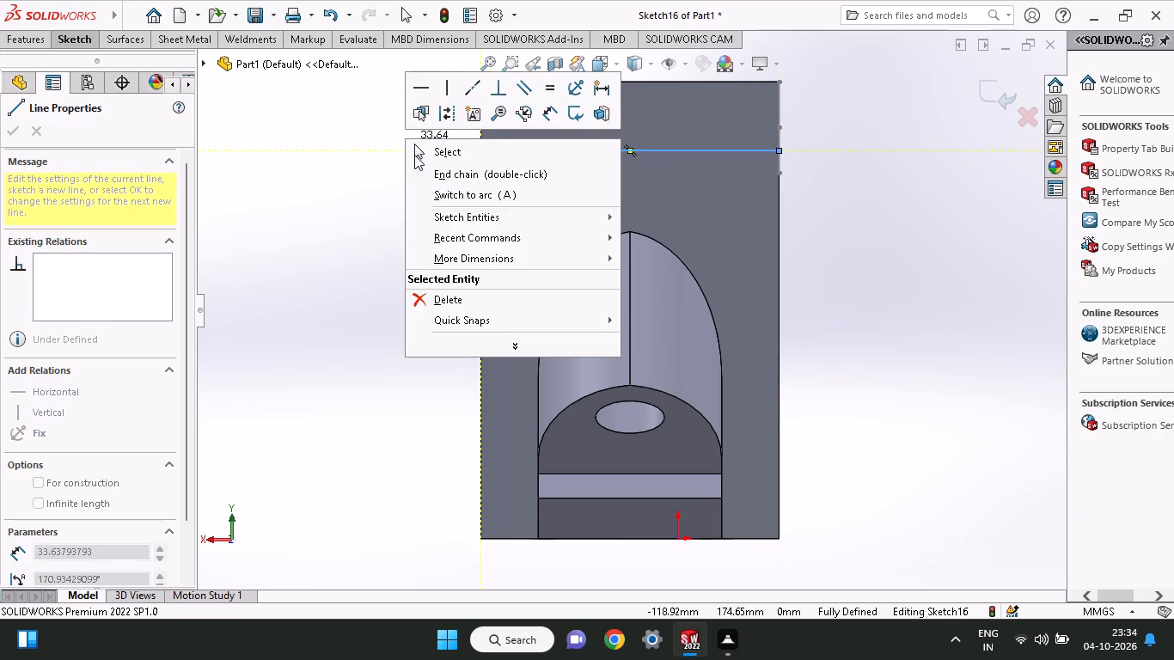
{"action": "left_click", "coordinate": [414, 155]}
Draw a second horizontal line, 130 mm long, across the face from the point where the two 20 mm lines meet.
{"action": "left_click", "coordinate": [81, 34]}
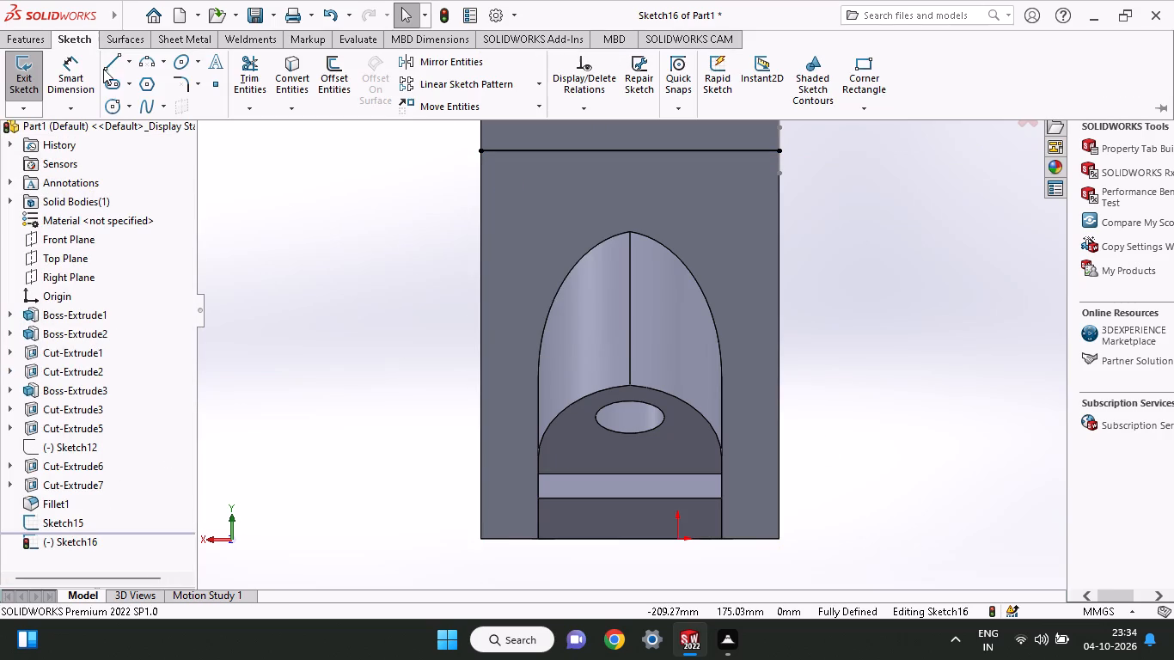
{"action": "left_click", "coordinate": [115, 110]}
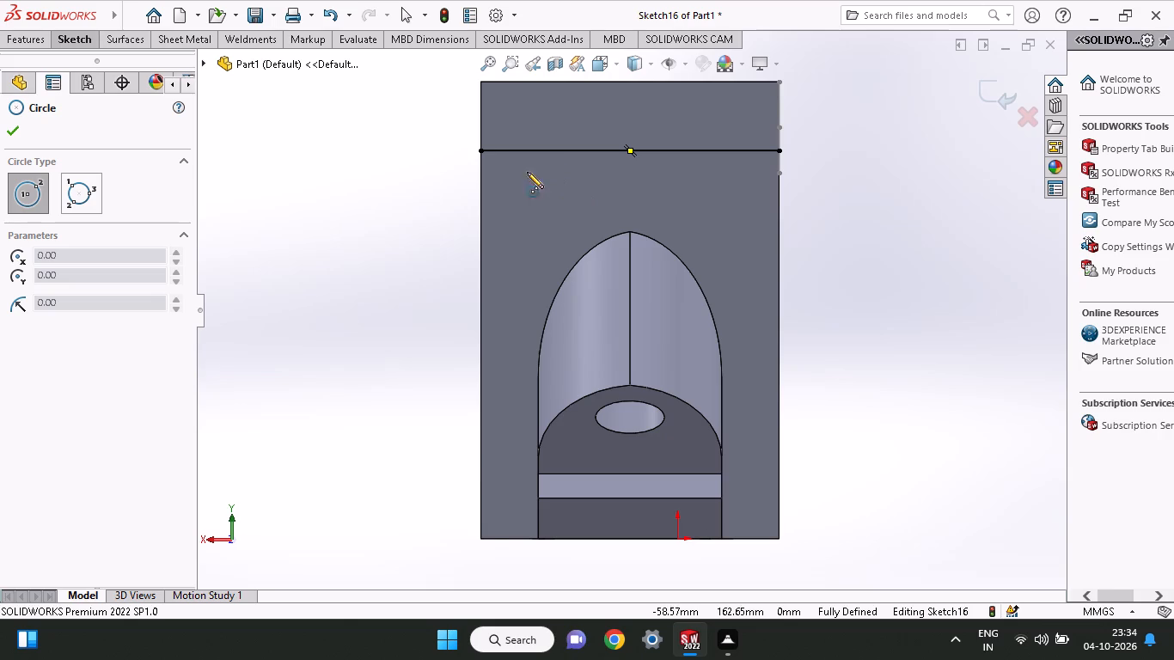
{"action": "left_click", "coordinate": [86, 46]}
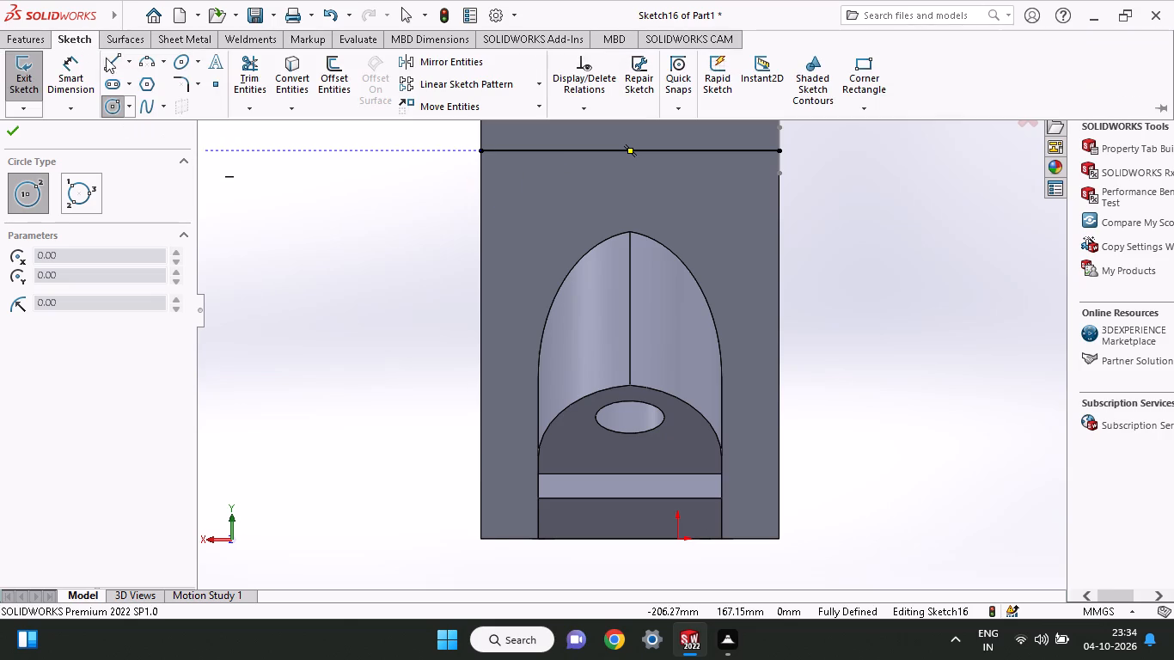
{"action": "left_click", "coordinate": [112, 60]}
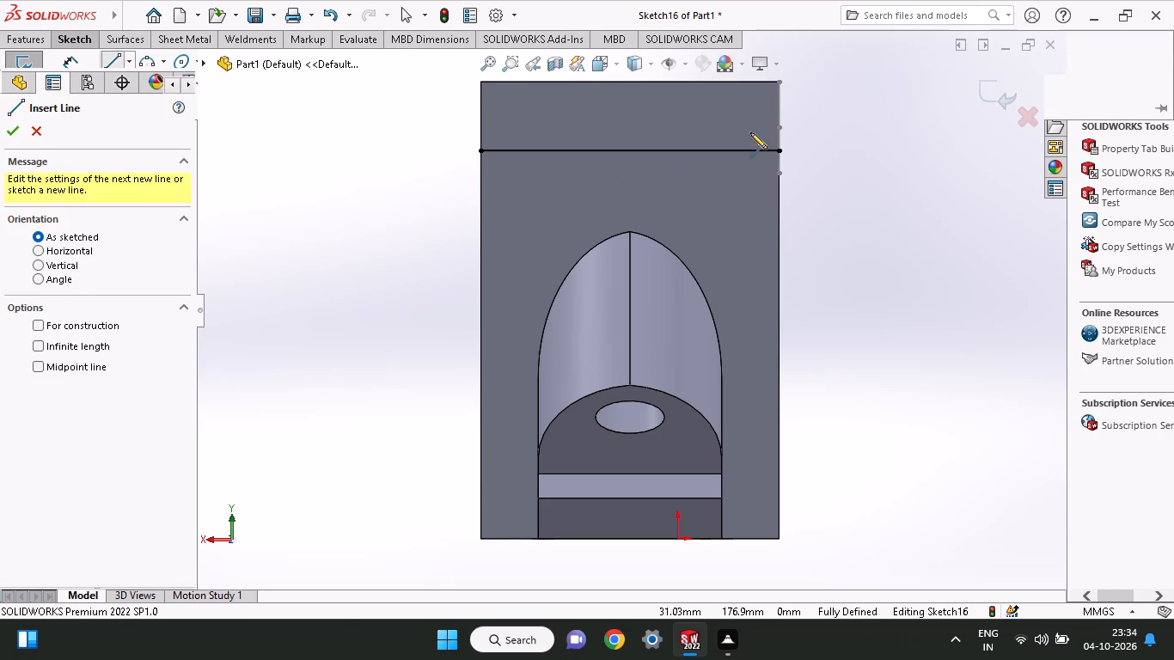
{"action": "left_click", "coordinate": [779, 129]}
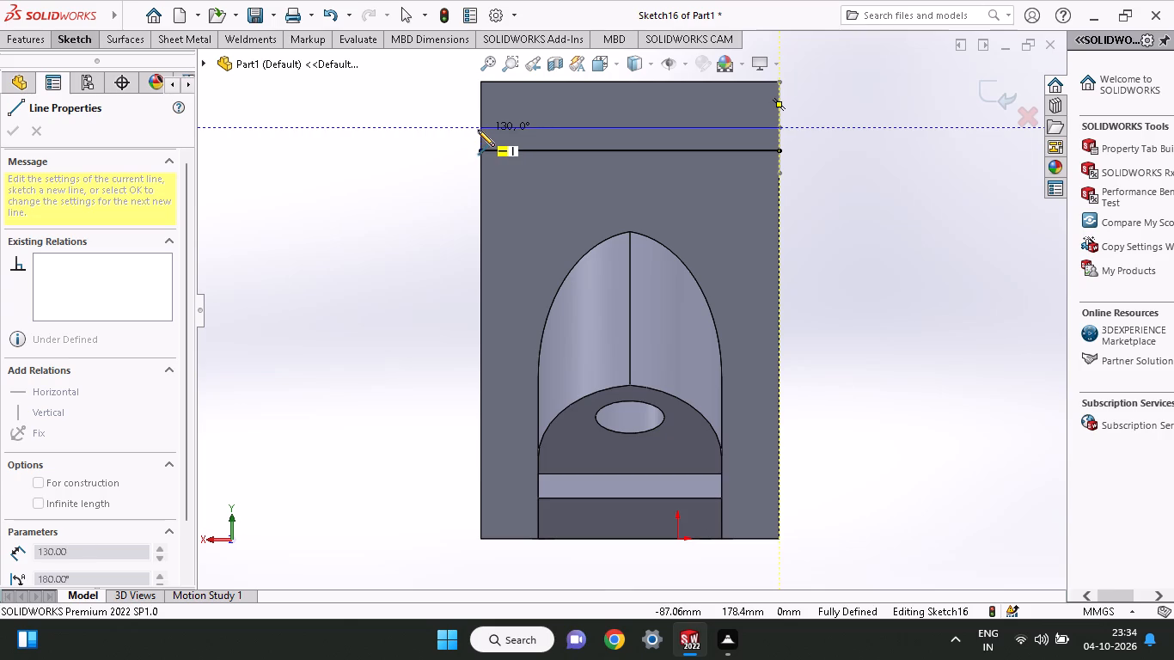
{"action": "left_click", "coordinate": [478, 130]}
{"action": "right_click", "coordinate": [452, 130]}
{"action": "left_click", "coordinate": [457, 134]}
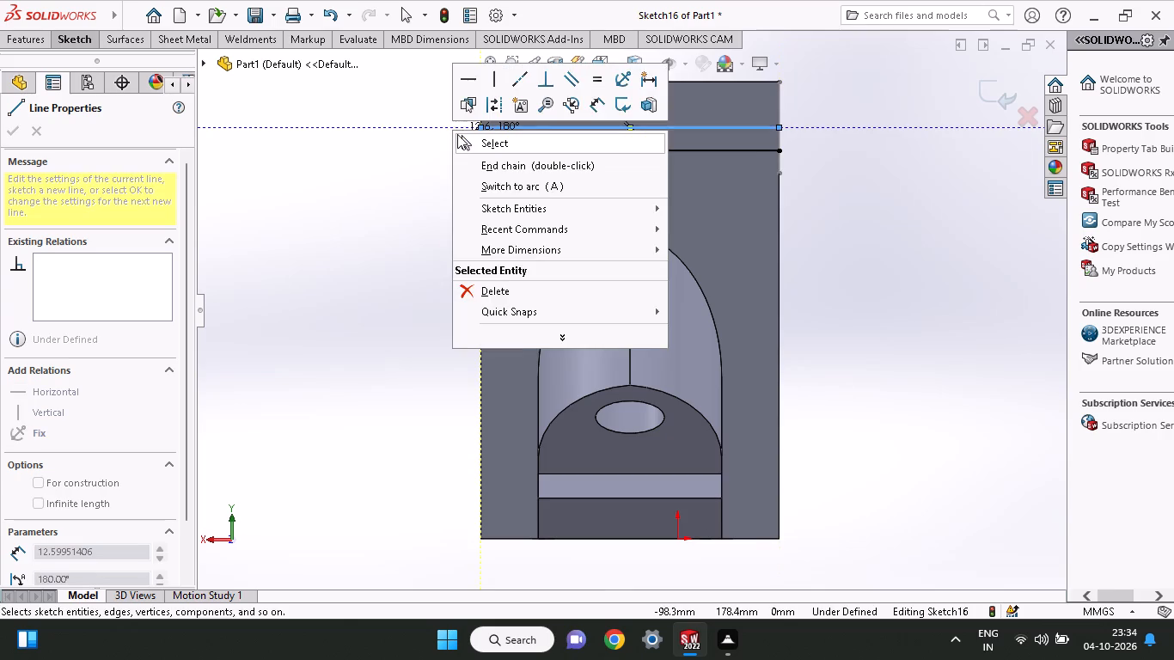
Sketch a circle of about 15 mm radius just below the horizontal lines, overlapping the face's vertical edge opposite the 20 mm lines.
{"action": "left_click", "coordinate": [74, 34]}
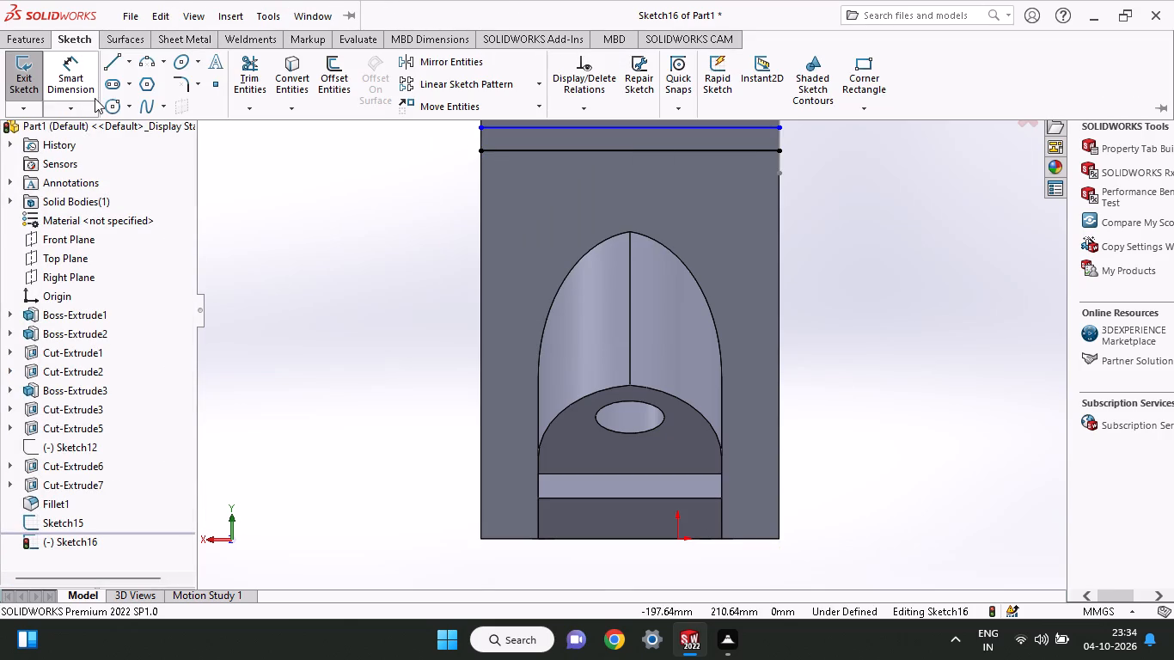
{"action": "left_click", "coordinate": [107, 100]}
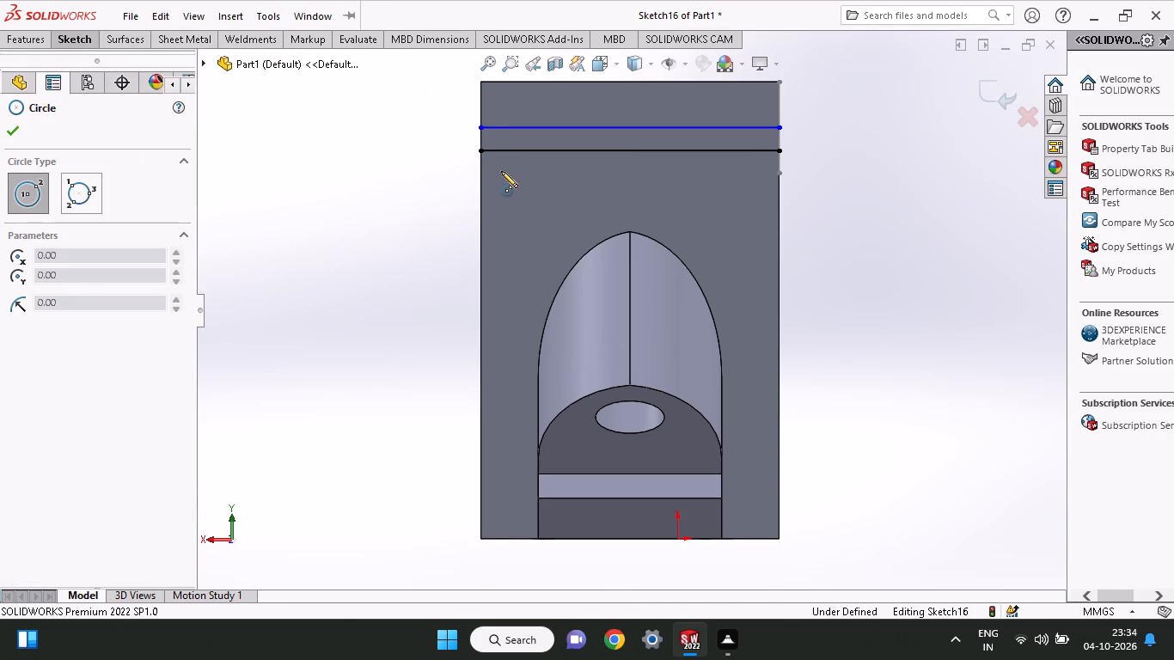
{"action": "left_click", "coordinate": [501, 171]}
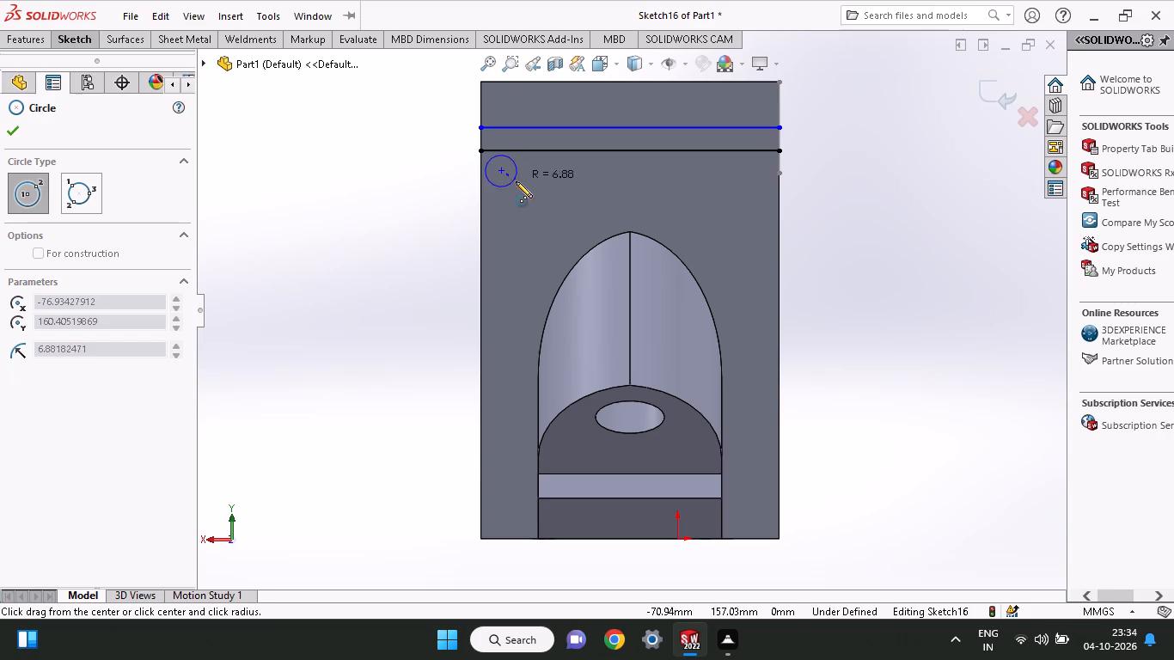
{"action": "left_click", "coordinate": [517, 202]}
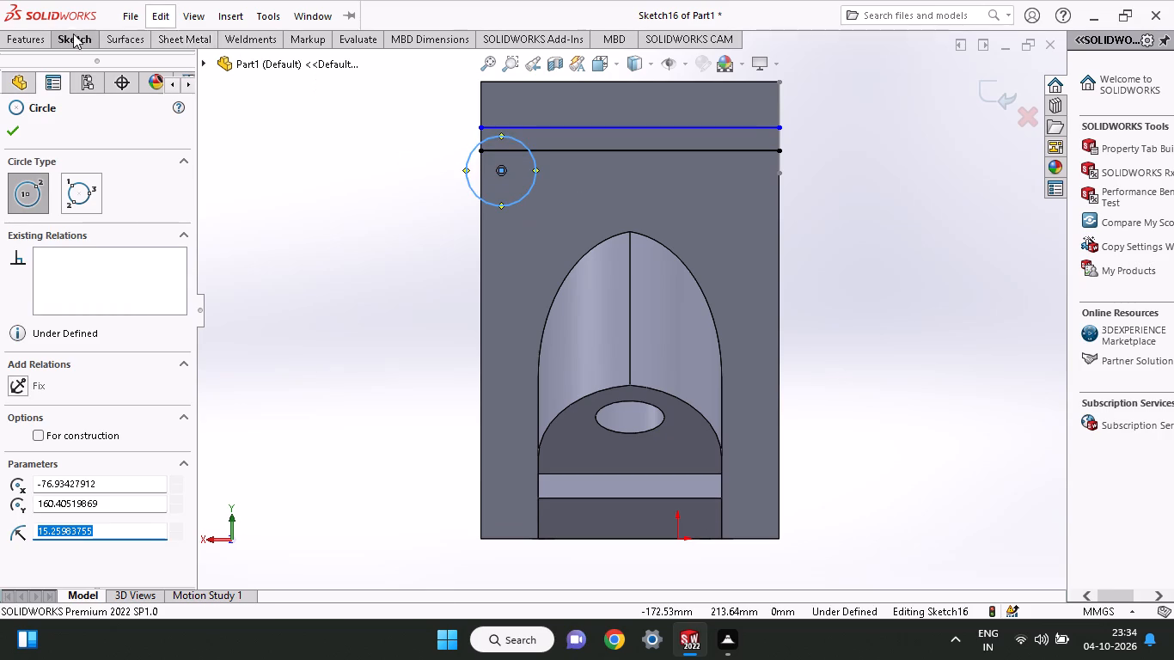
Dimension the circle's diameter to 40 mm.
{"action": "left_click", "coordinate": [65, 34]}
{"action": "left_click", "coordinate": [70, 62]}
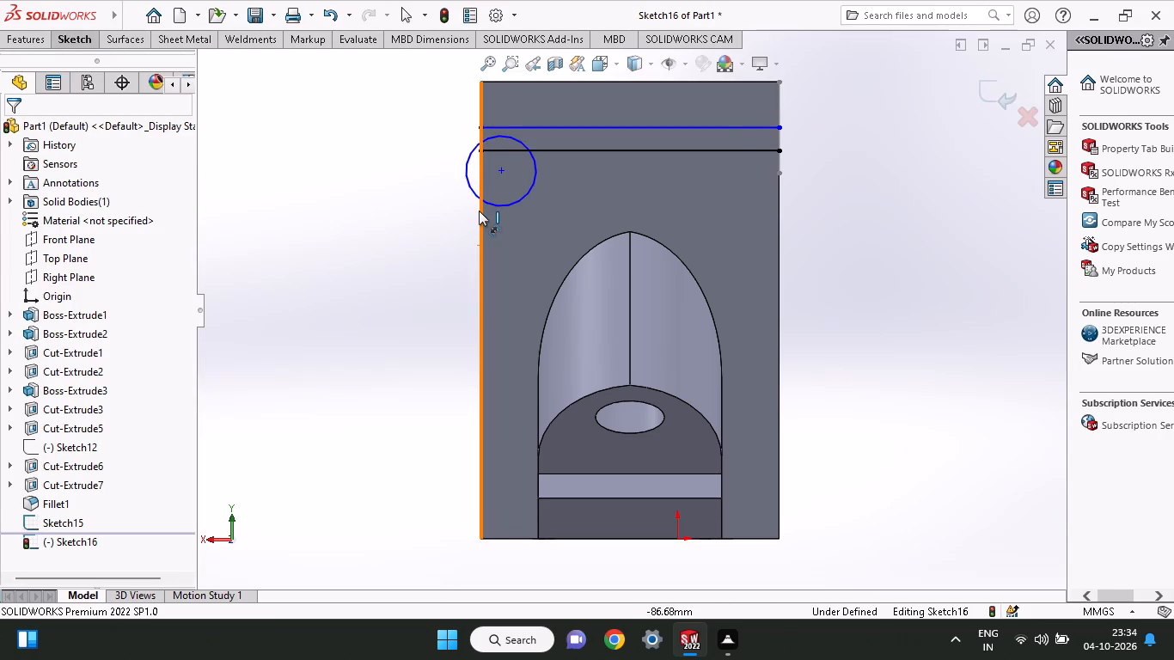
{"action": "left_click", "coordinate": [480, 202]}
{"action": "left_click", "coordinate": [377, 198]}
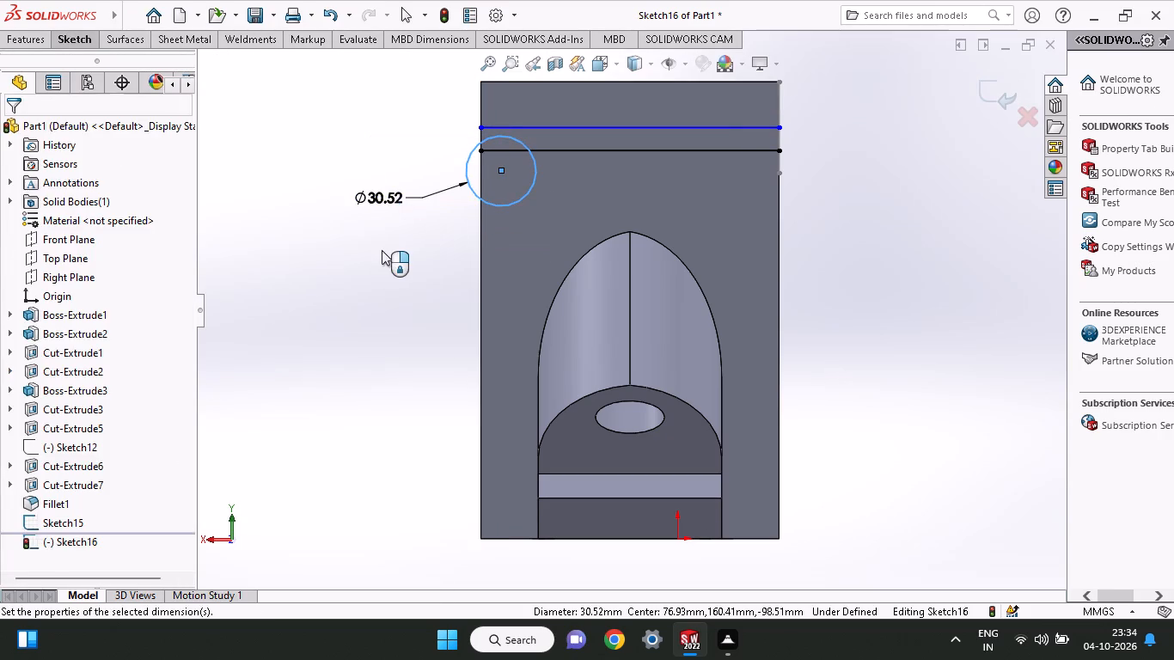
{"action": "type", "text": "40"}
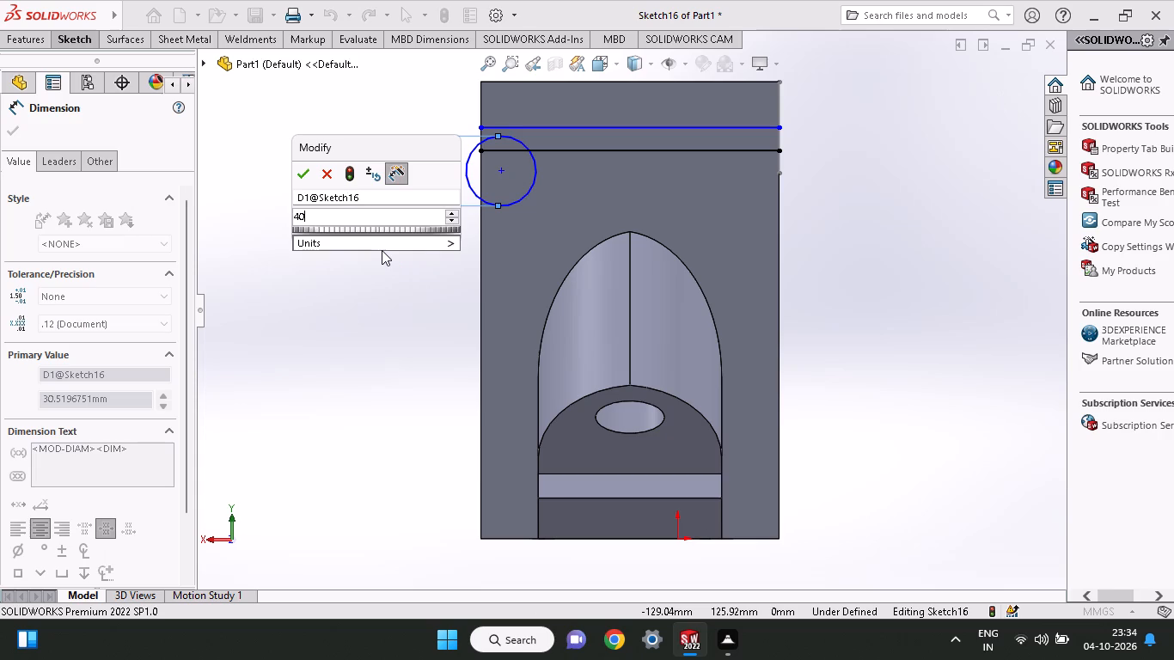
{"action": "key", "text": "Return"}
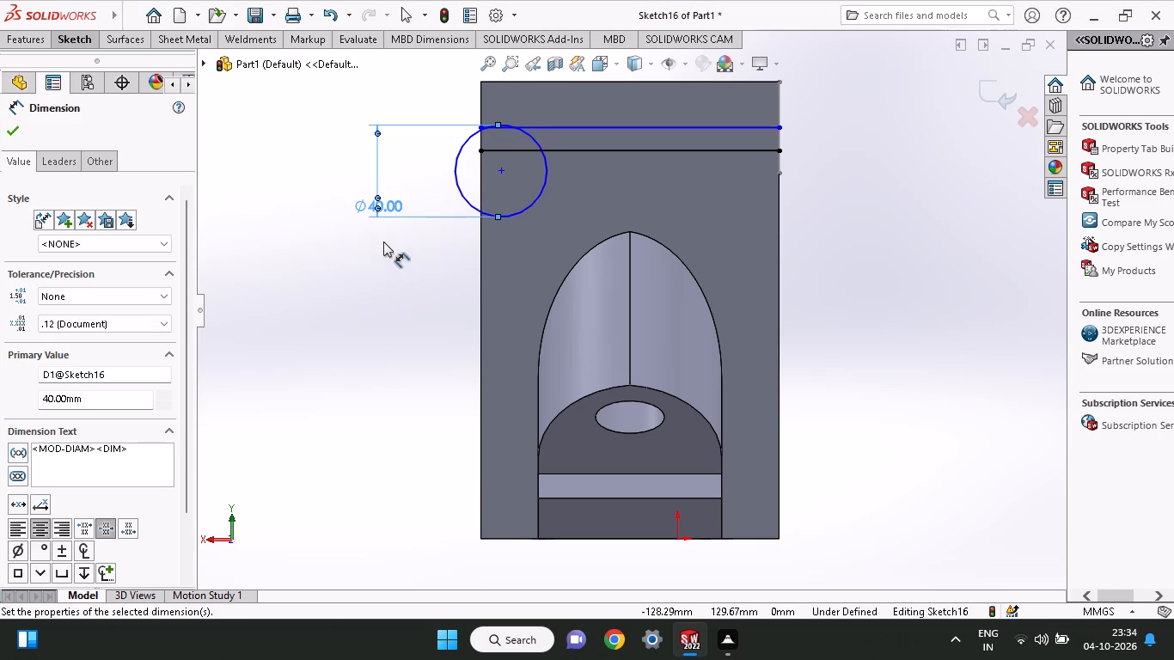
{"action": "left_click", "coordinate": [5, 133]}
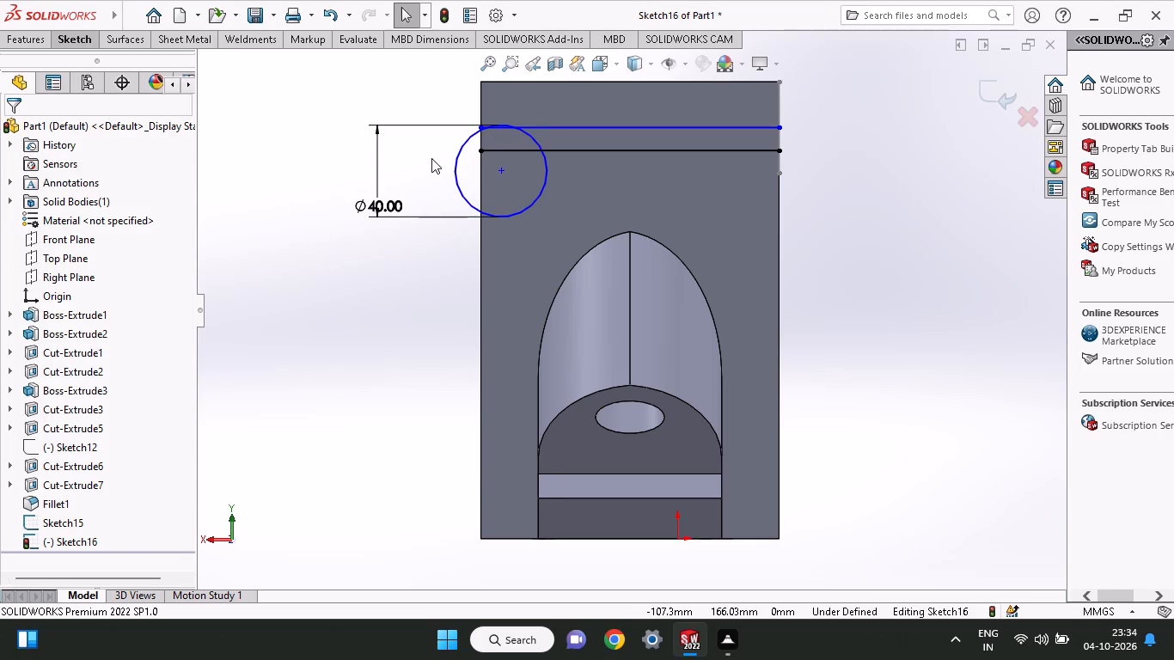
Move the 40 mm circle fully onto the face and make it tangent to the adjacent vertical edge.
{"action": "left_click_drag", "start_coordinate": [503, 174], "coordinate": [510, 174]}
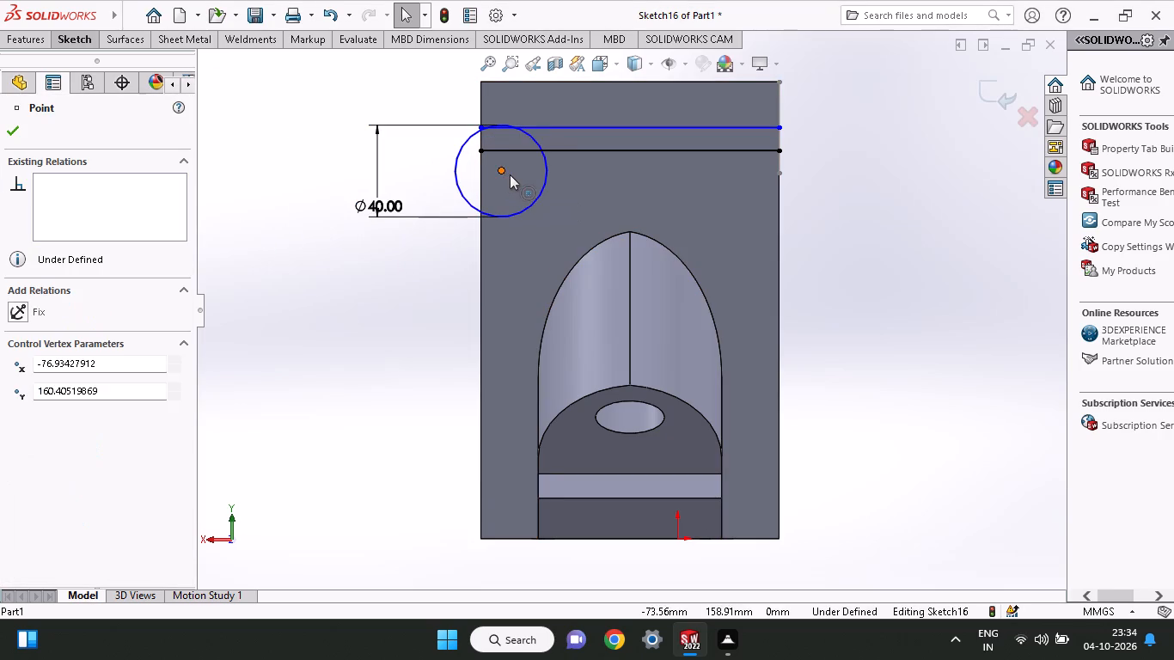
{"action": "left_click_drag", "start_coordinate": [510, 174], "coordinate": [550, 187]}
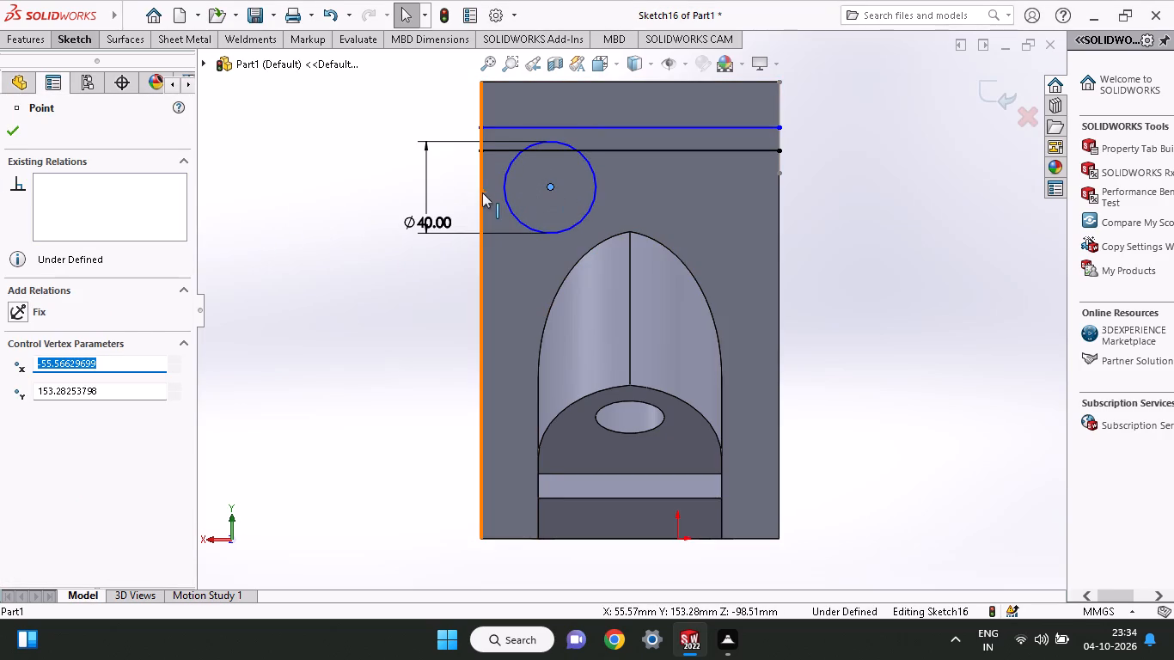
{"action": "left_click", "coordinate": [482, 192]}
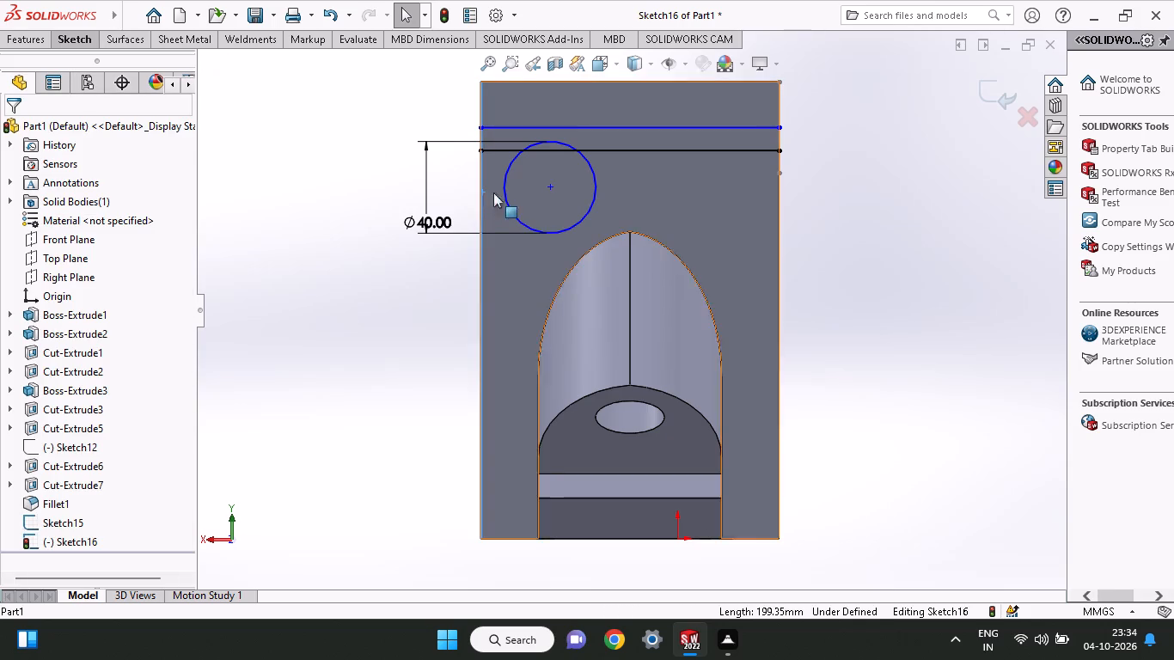
{"action": "left_click", "coordinate": [506, 180], "text": "shift"}
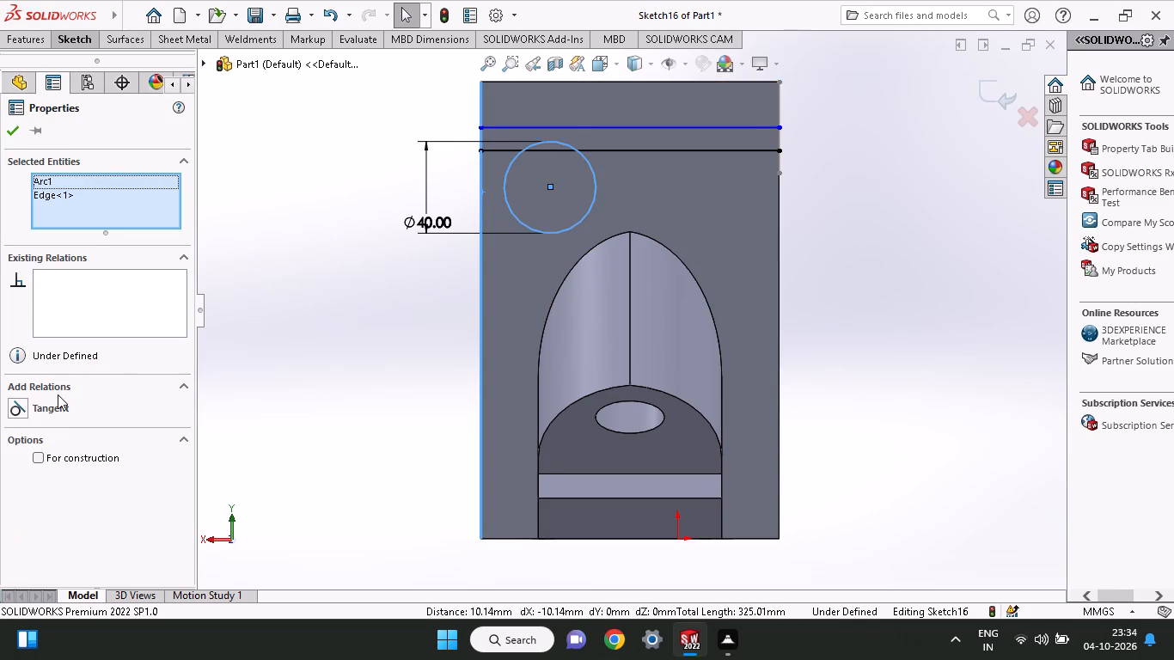
{"action": "left_click", "coordinate": [57, 407]}
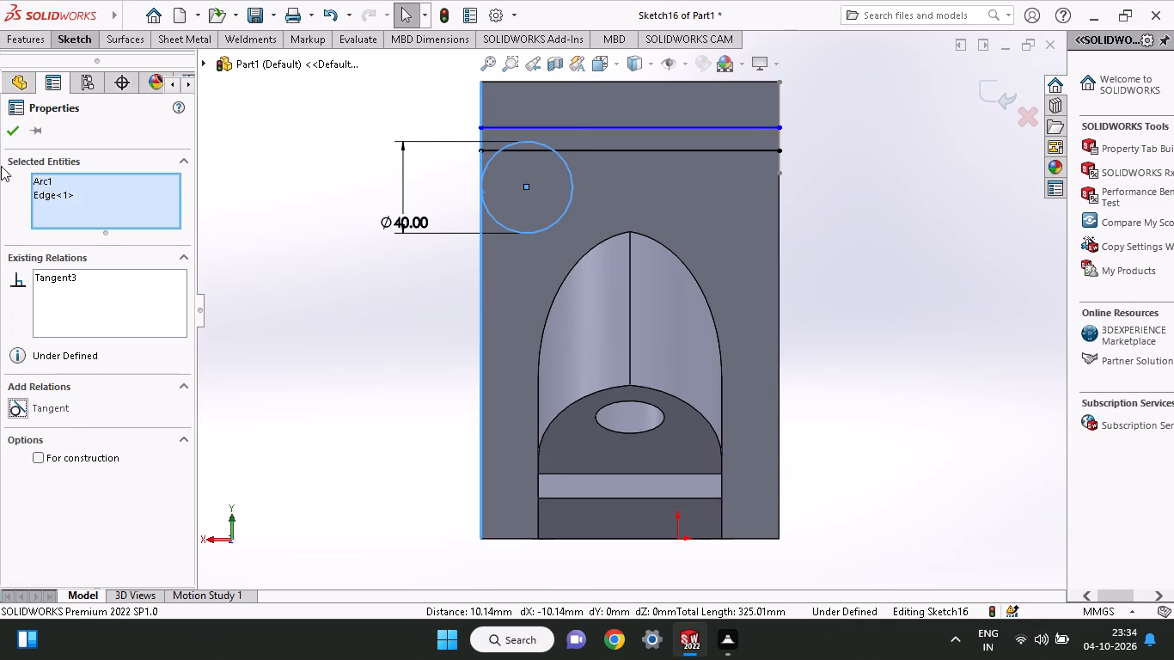
{"action": "left_click", "coordinate": [3, 122]}
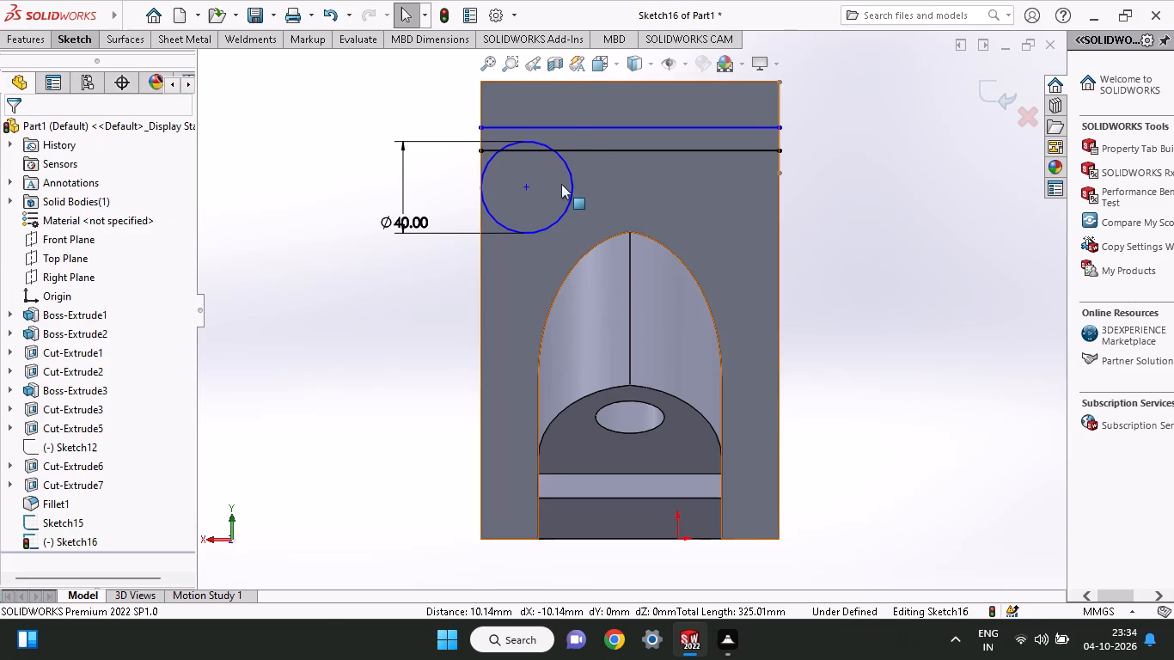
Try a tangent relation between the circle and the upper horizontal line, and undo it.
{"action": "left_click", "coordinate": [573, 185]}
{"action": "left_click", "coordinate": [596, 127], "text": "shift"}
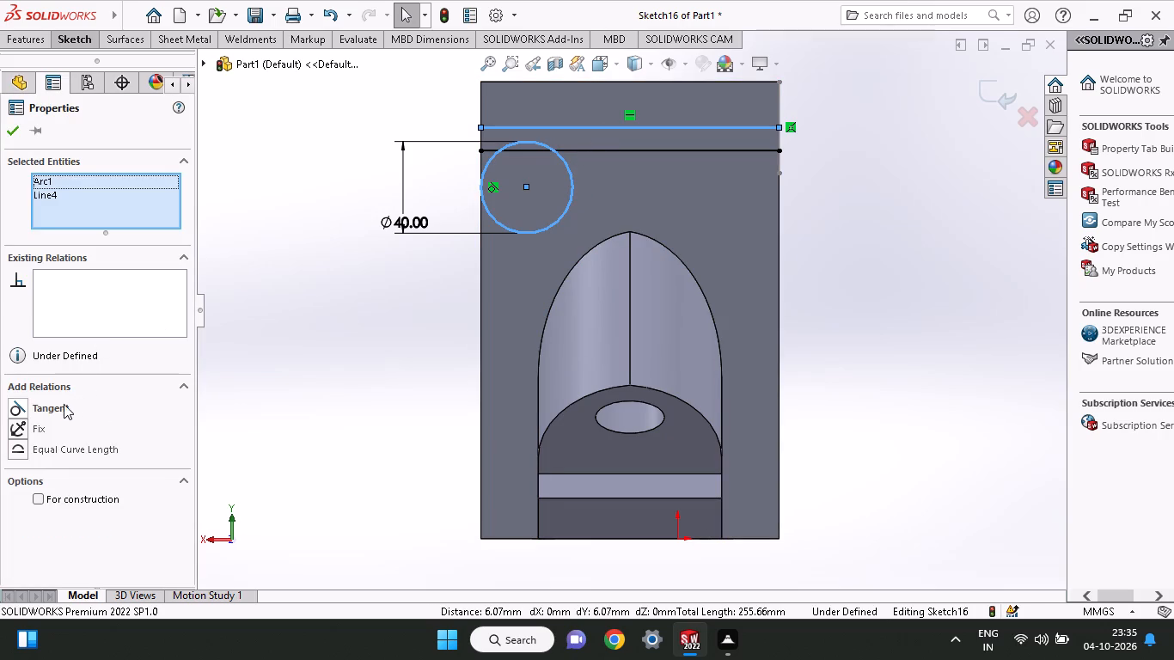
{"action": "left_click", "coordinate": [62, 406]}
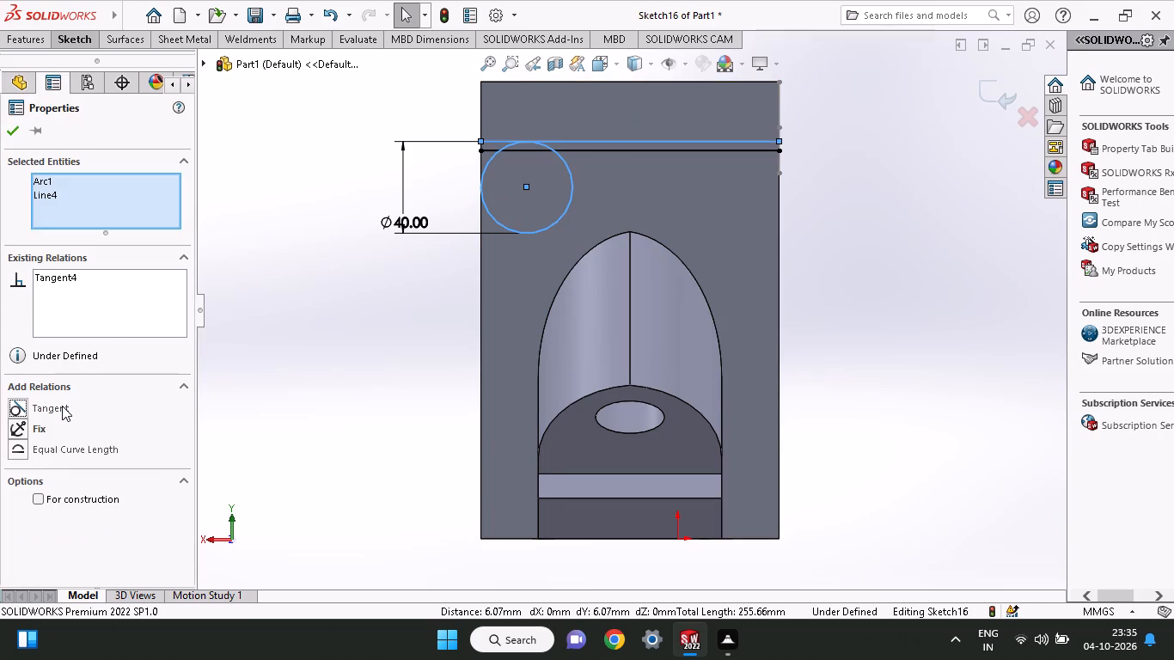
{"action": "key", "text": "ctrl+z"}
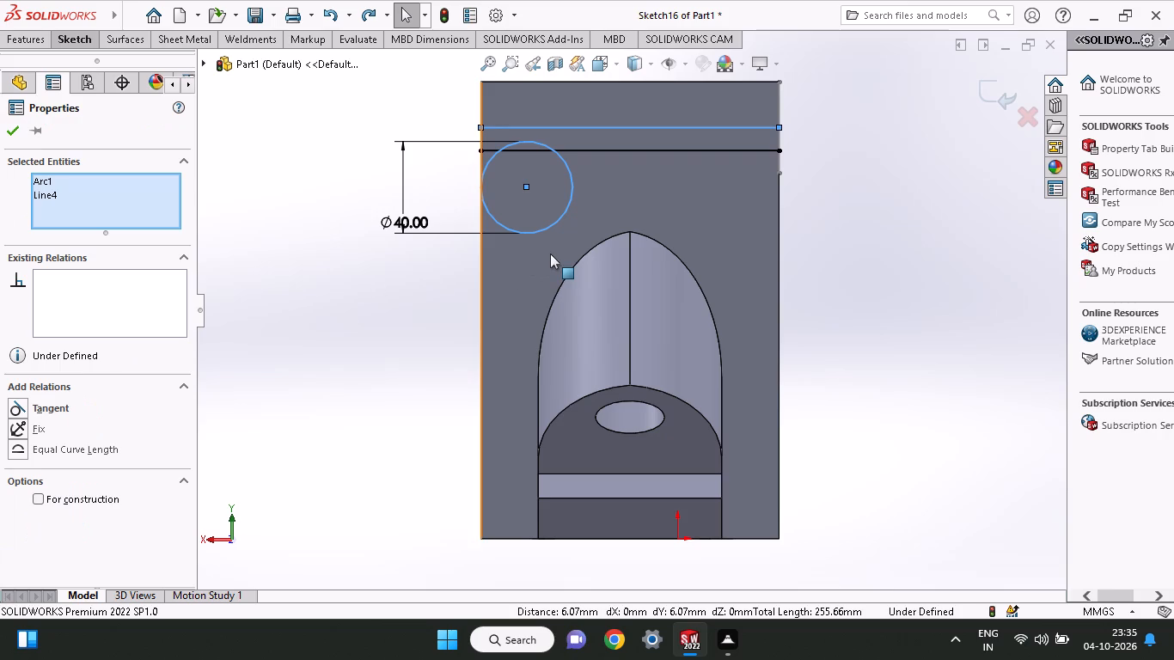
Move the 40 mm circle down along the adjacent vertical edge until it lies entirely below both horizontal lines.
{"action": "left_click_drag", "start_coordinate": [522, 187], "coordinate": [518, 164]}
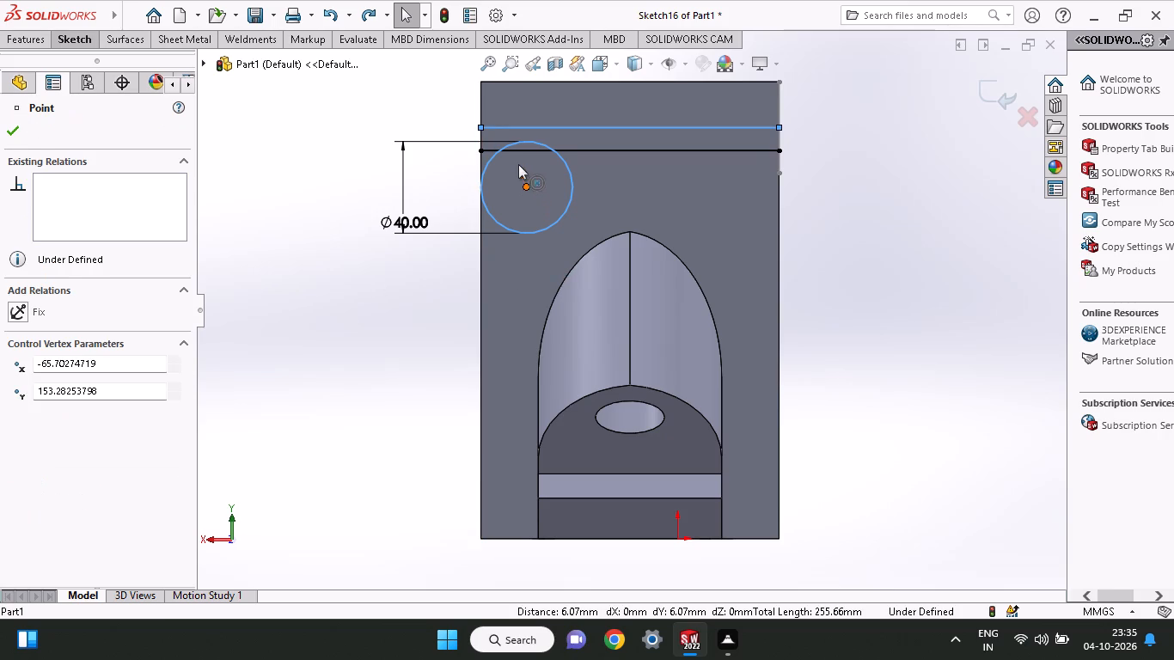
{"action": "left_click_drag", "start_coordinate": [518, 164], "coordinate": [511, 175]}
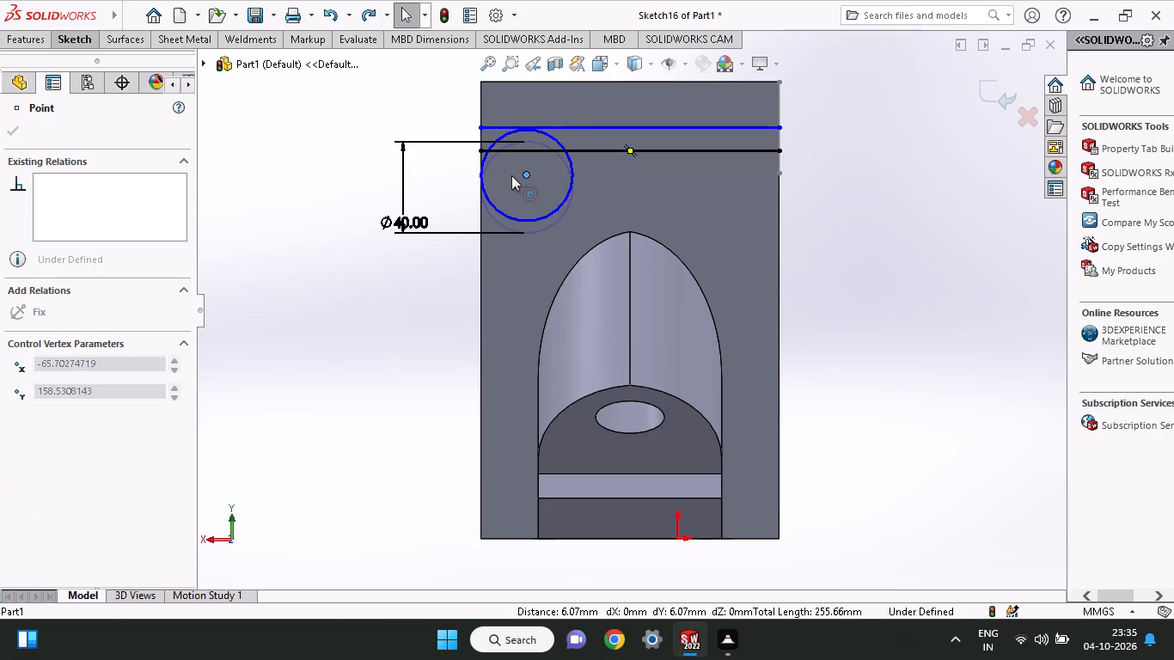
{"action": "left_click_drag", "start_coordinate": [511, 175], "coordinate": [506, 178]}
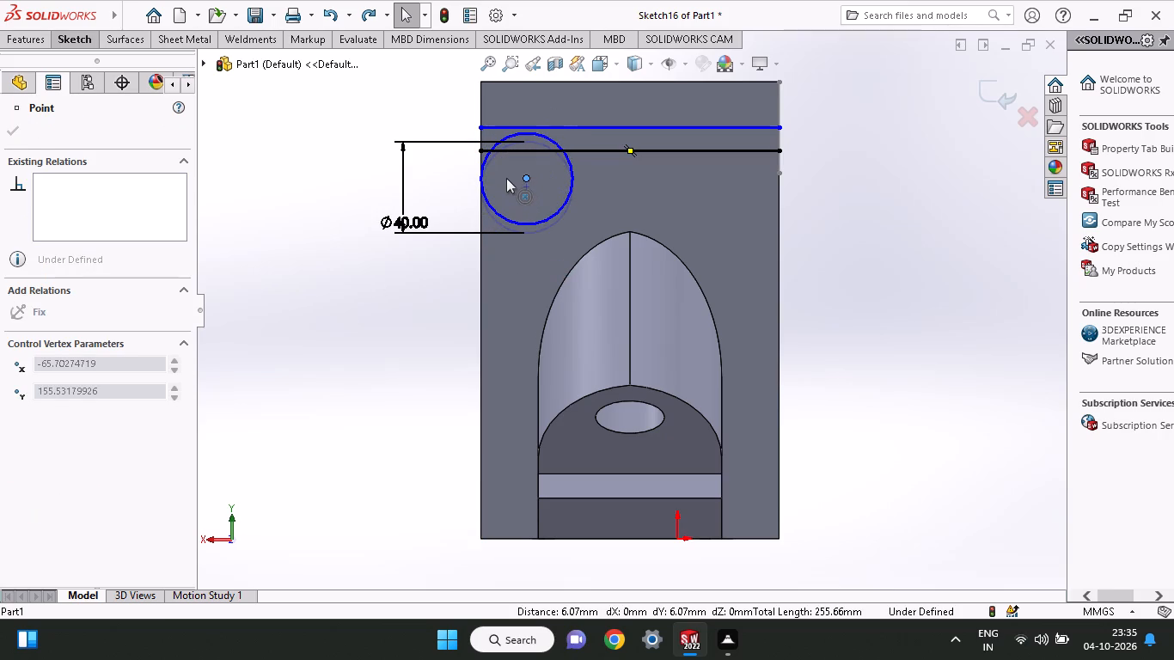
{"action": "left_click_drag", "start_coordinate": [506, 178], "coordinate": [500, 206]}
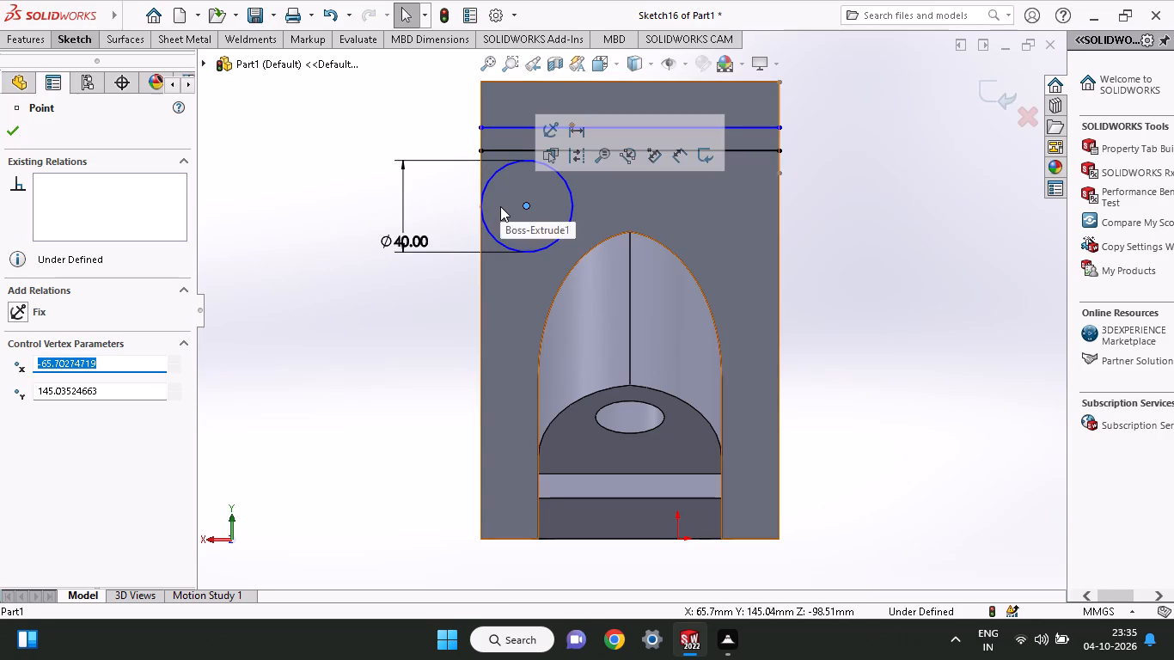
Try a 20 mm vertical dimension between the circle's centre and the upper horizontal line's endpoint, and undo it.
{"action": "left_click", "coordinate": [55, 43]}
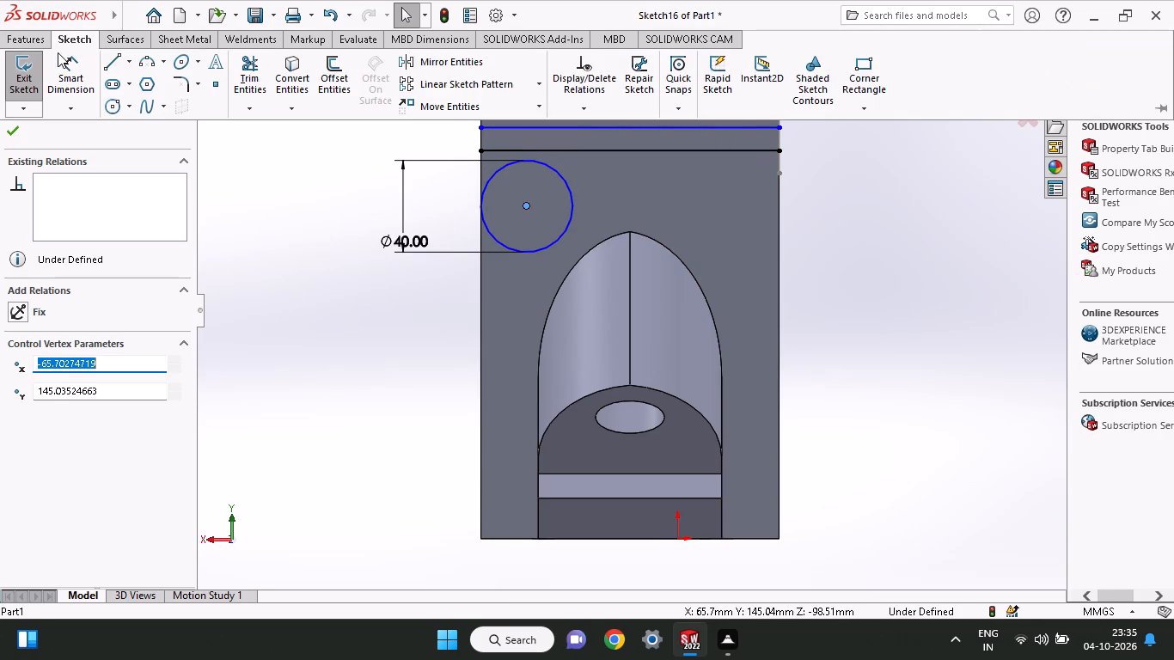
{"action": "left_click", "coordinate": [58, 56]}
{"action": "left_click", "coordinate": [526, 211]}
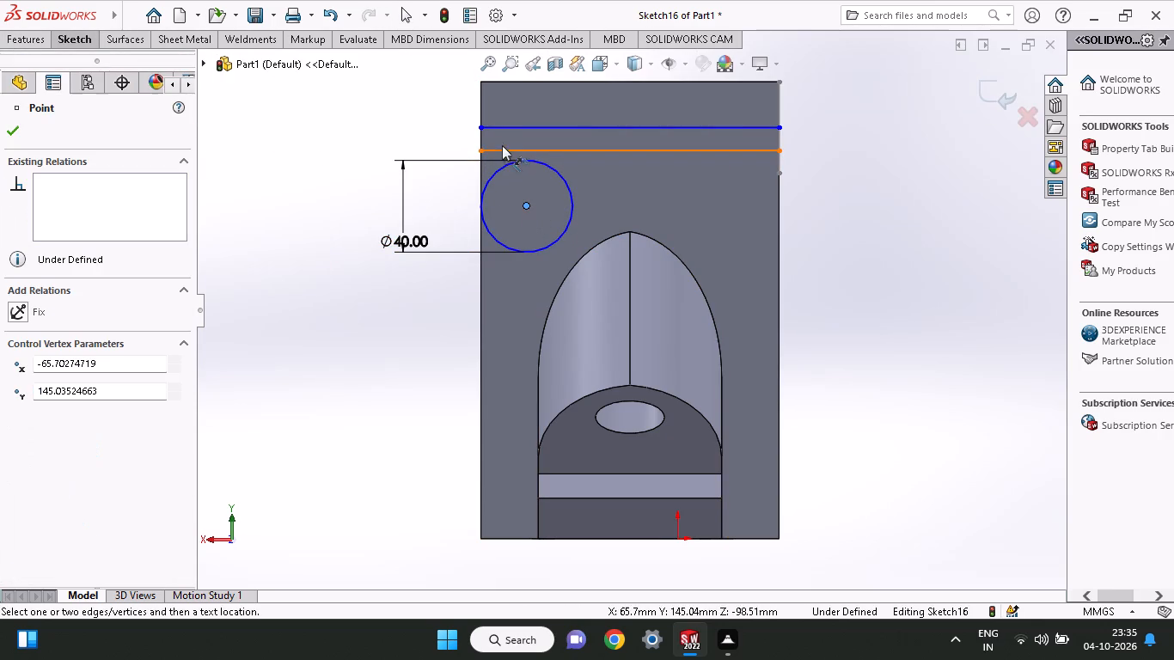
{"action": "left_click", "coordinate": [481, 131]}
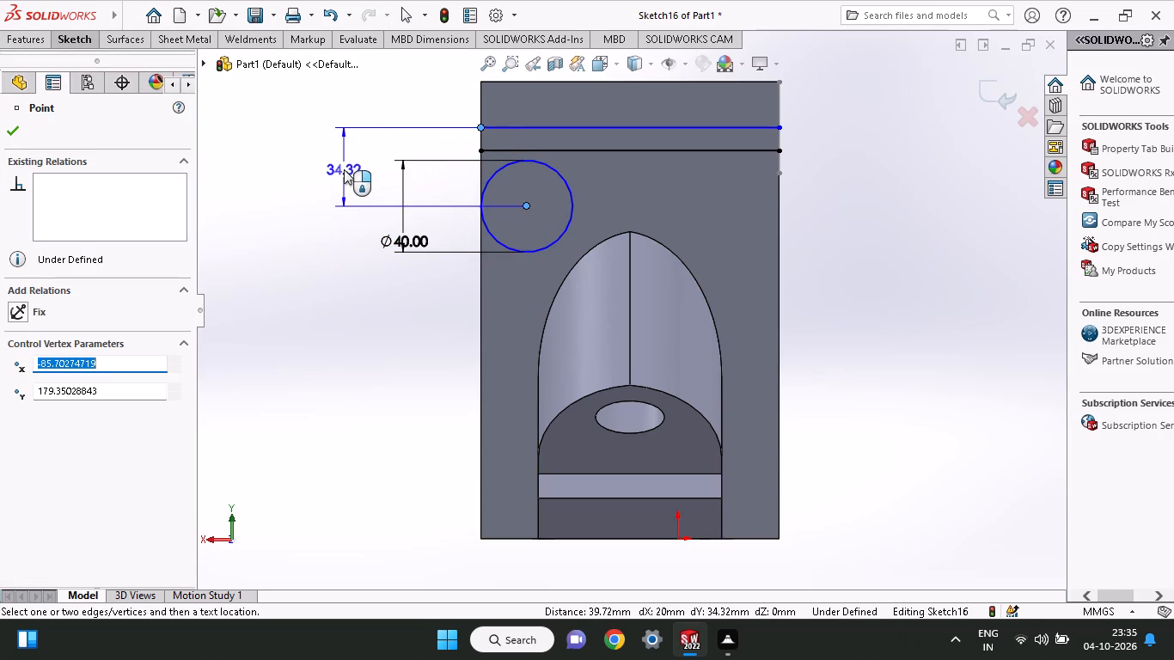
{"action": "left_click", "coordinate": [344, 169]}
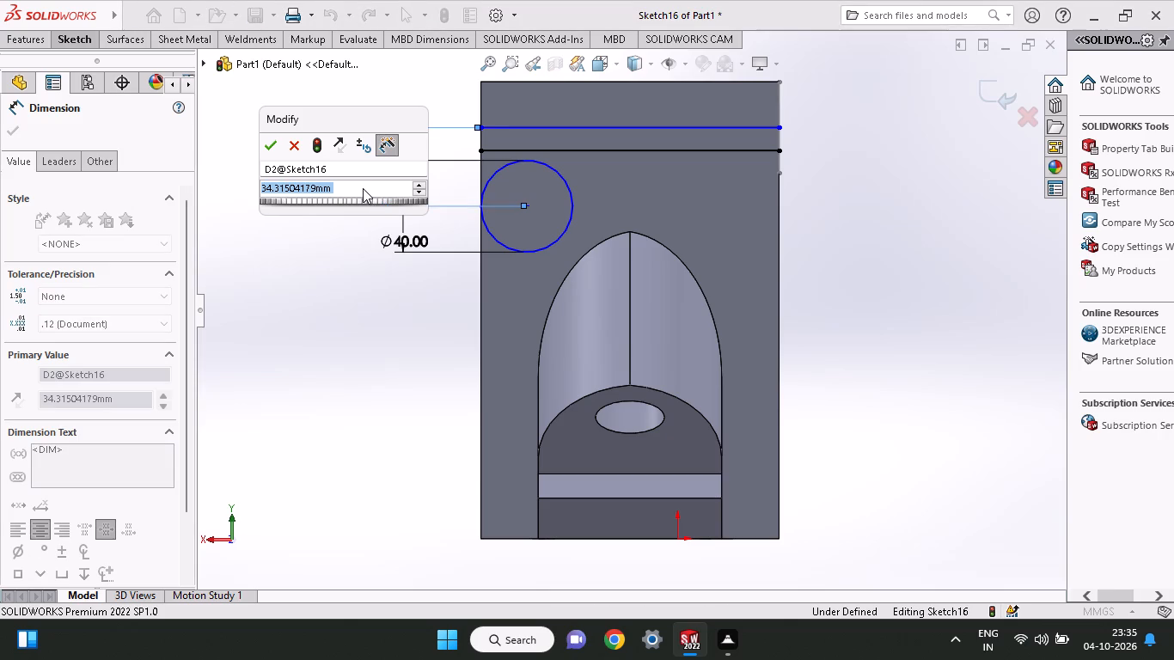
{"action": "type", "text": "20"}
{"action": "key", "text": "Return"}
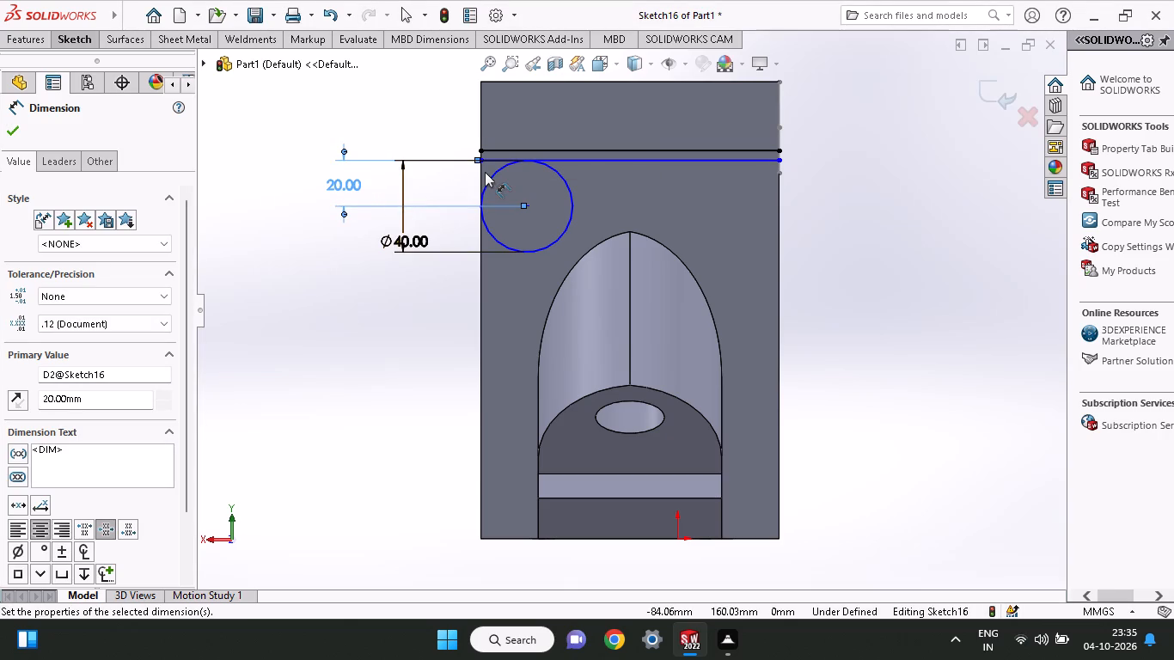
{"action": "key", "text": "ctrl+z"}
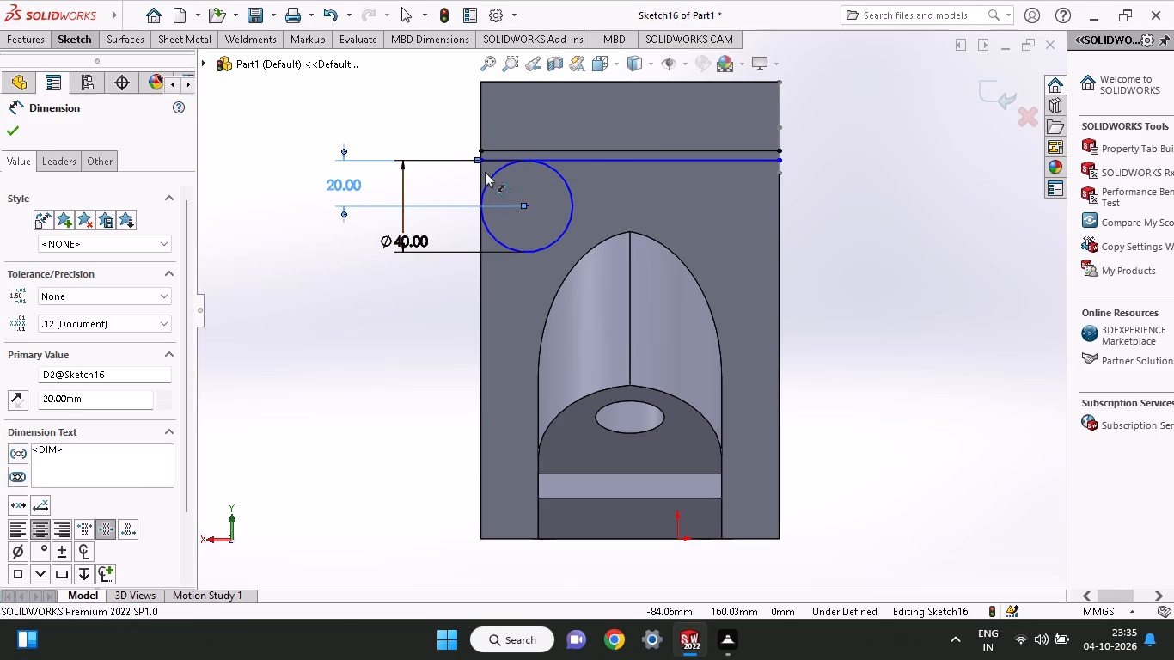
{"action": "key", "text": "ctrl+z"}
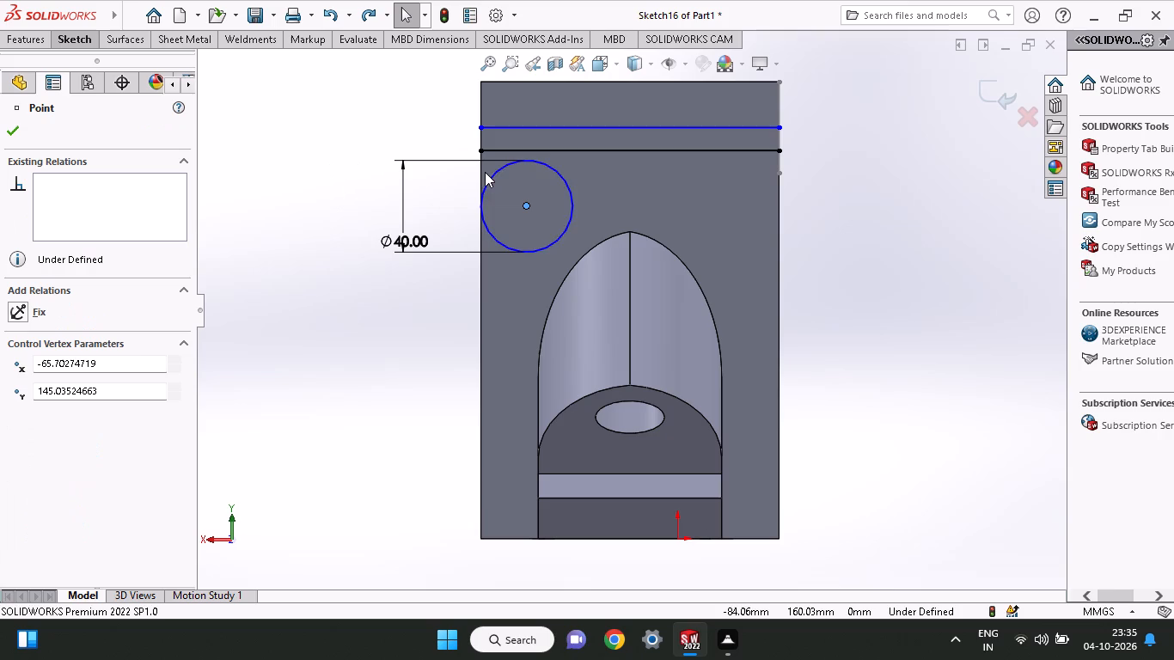
Dimension the vertical spacing between the two horizontal lines as 10 mm.
{"action": "left_click", "coordinate": [76, 37]}
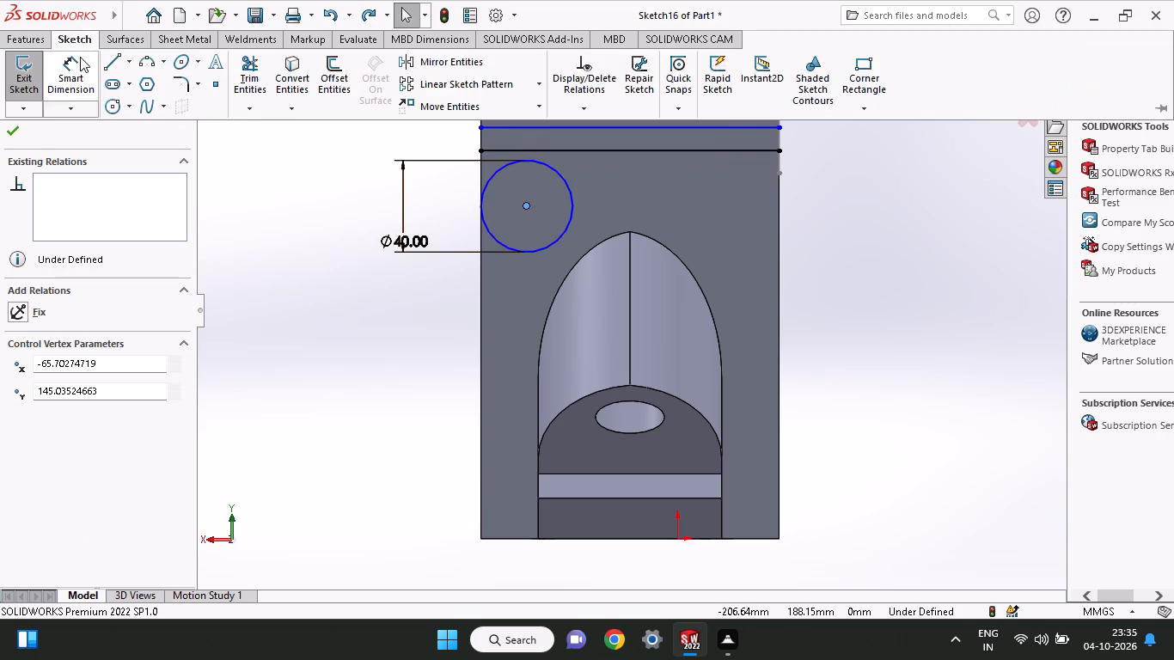
{"action": "left_click", "coordinate": [80, 57]}
{"action": "left_click", "coordinate": [480, 156]}
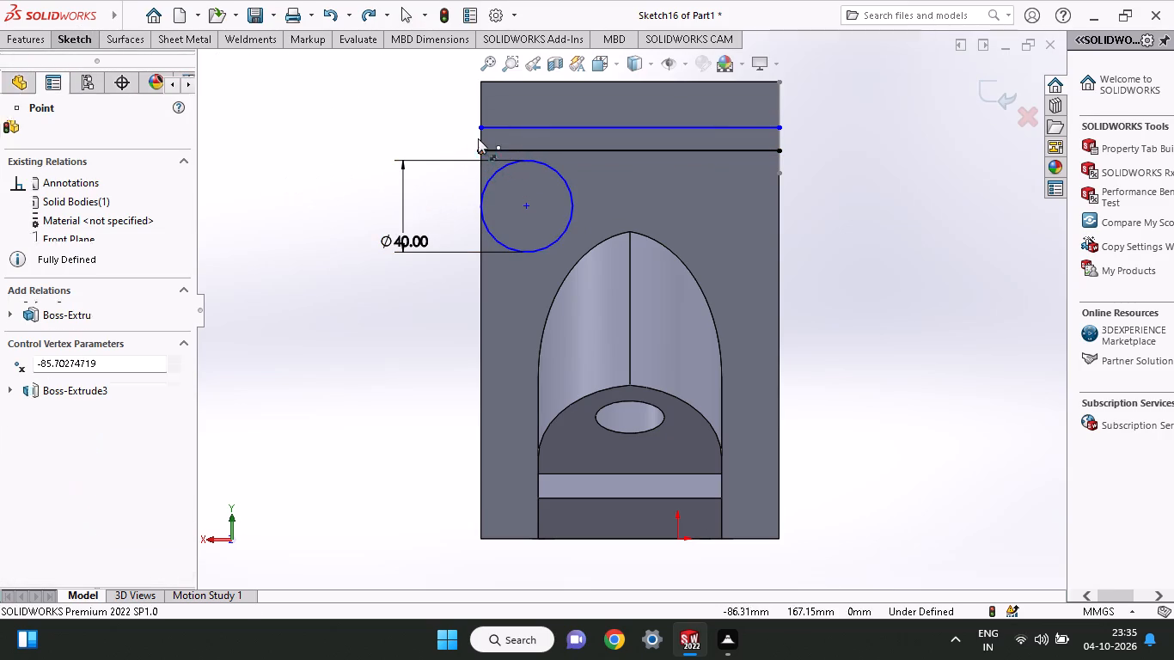
{"action": "left_click", "coordinate": [479, 123]}
{"action": "left_click", "coordinate": [422, 134]}
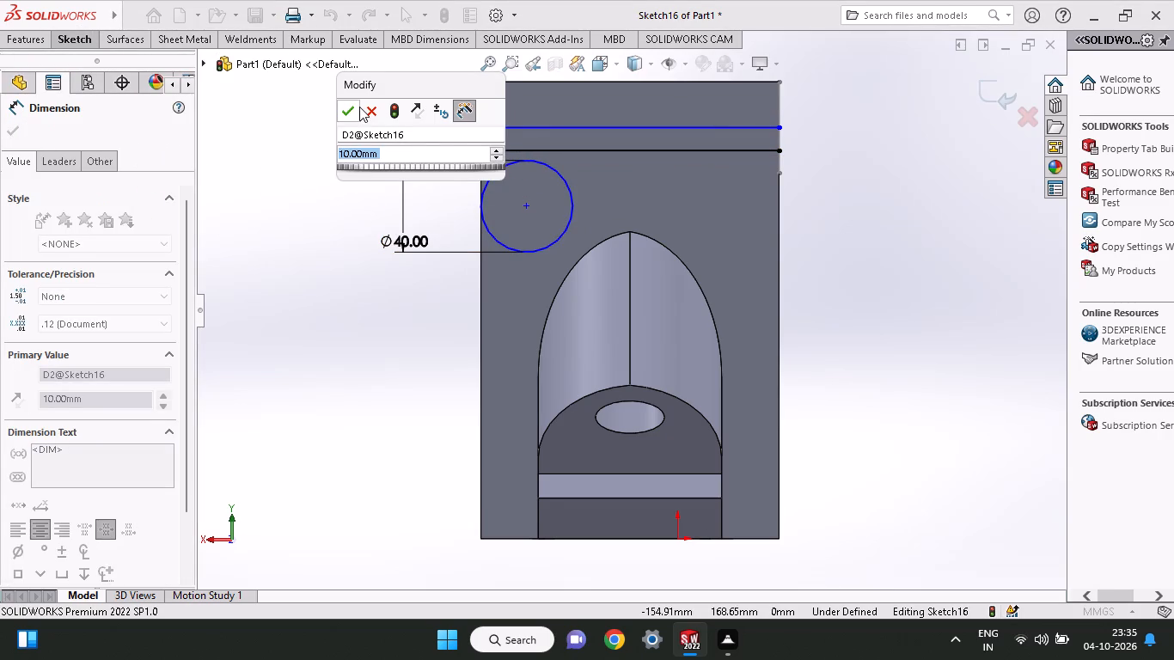
{"action": "left_click", "coordinate": [345, 111]}
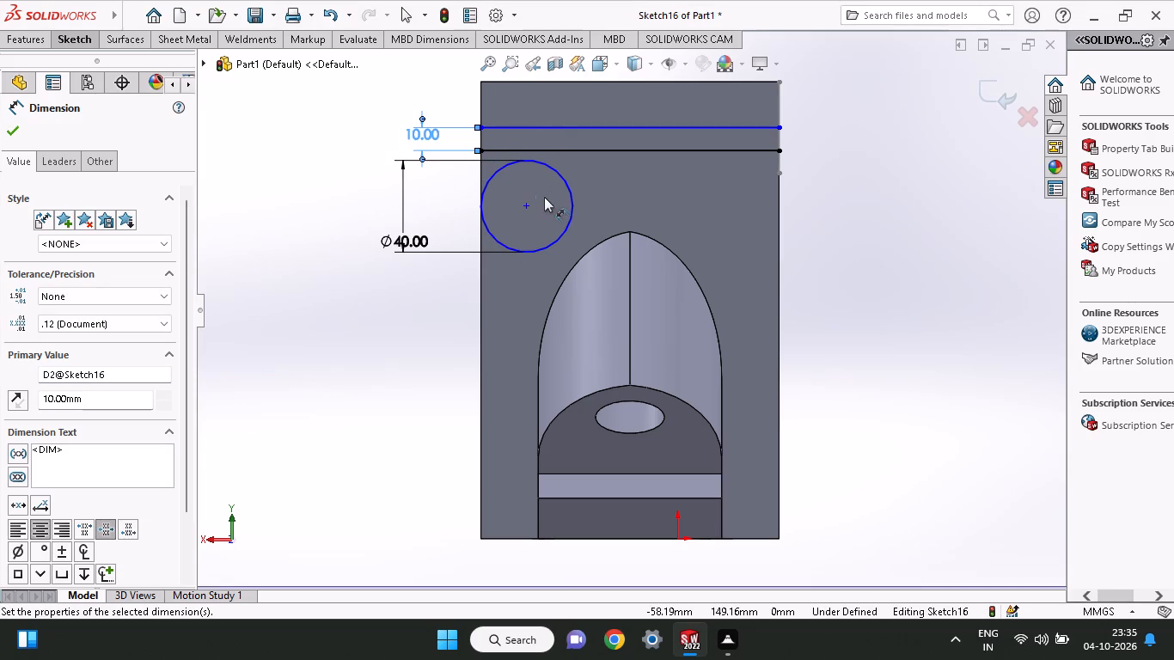
{"action": "left_click", "coordinate": [7, 136]}
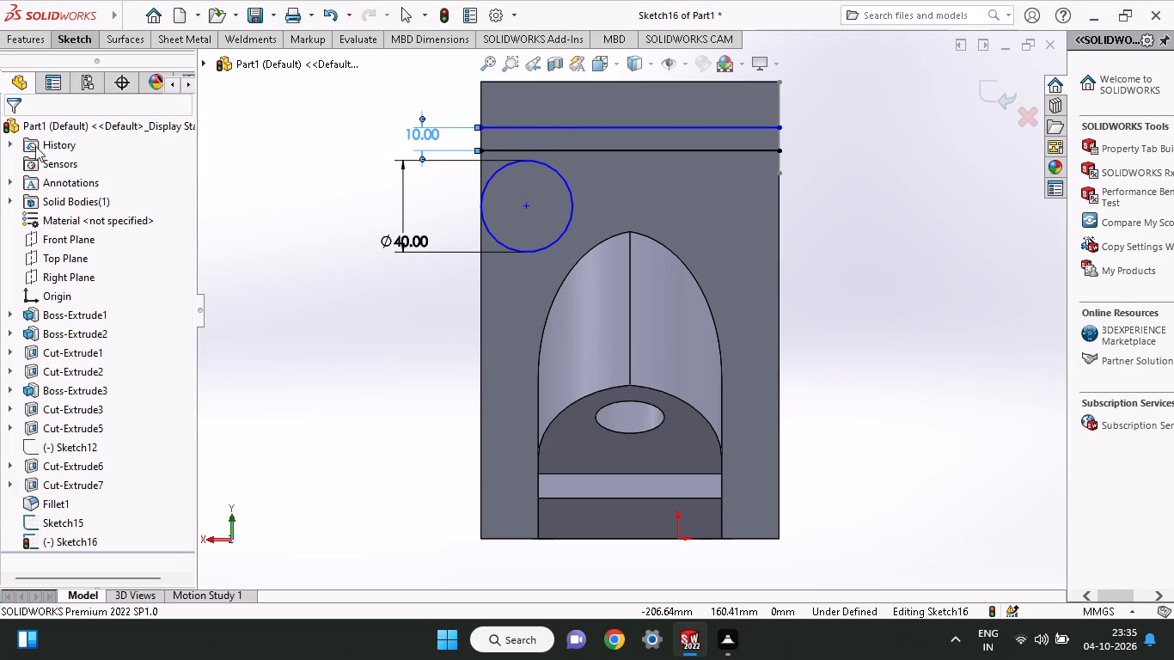
Make the 40 mm circle tangent to the upper horizontal line.
{"action": "left_click", "coordinate": [566, 230]}
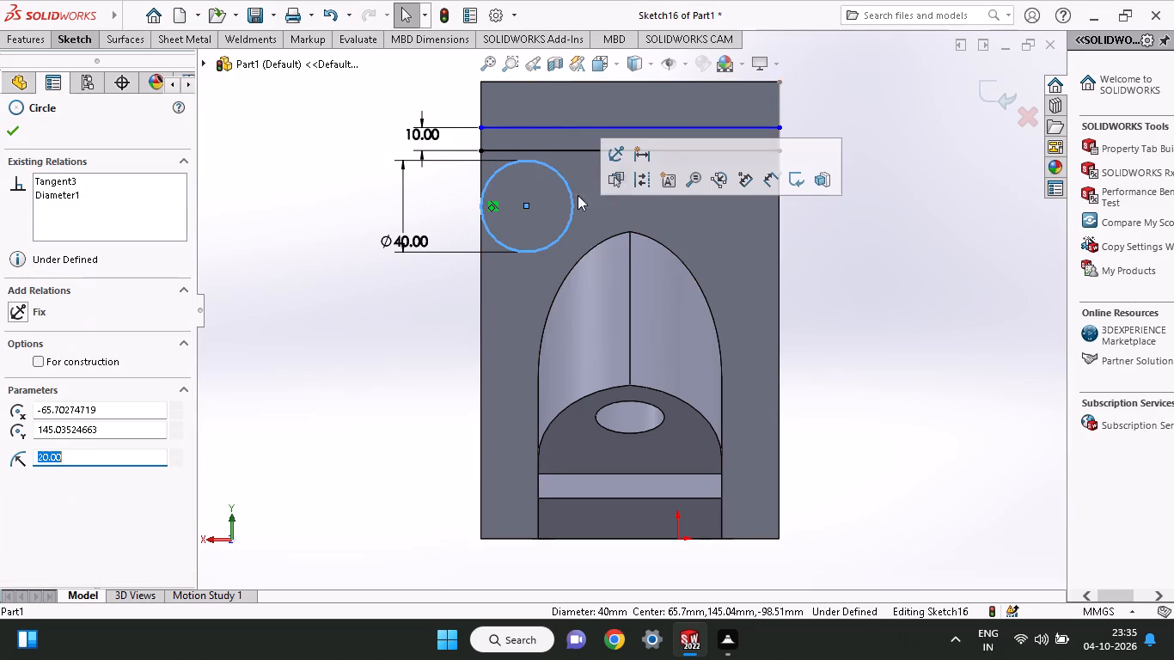
{"action": "left_click", "coordinate": [594, 129], "text": "shift"}
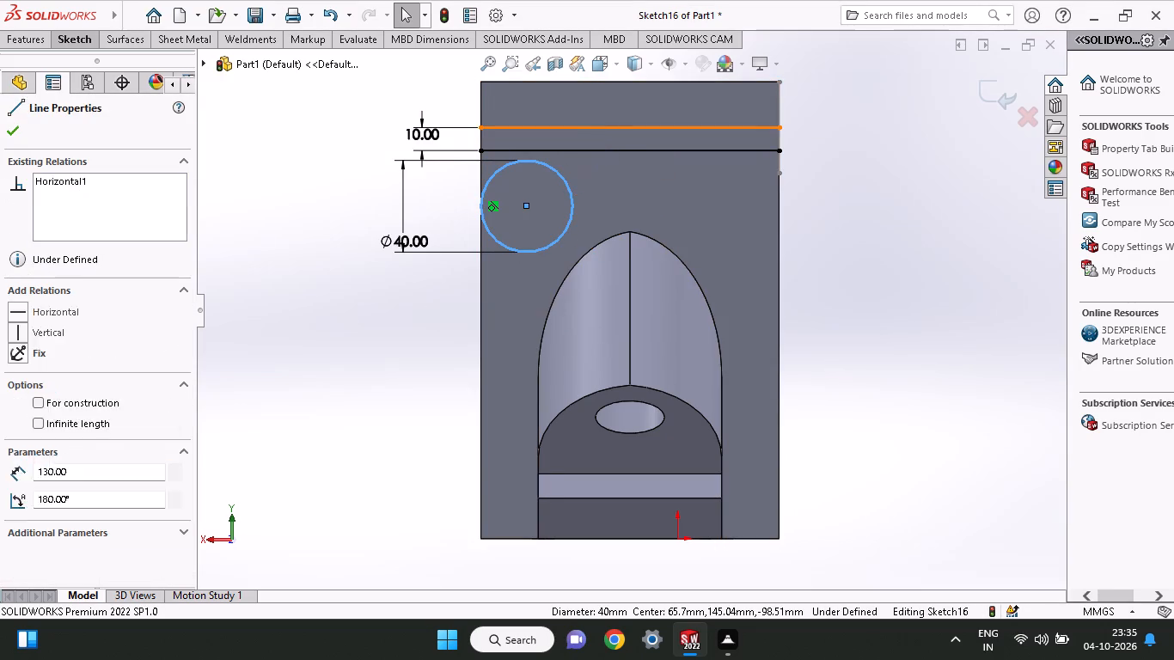
{"action": "left_click", "coordinate": [63, 405]}
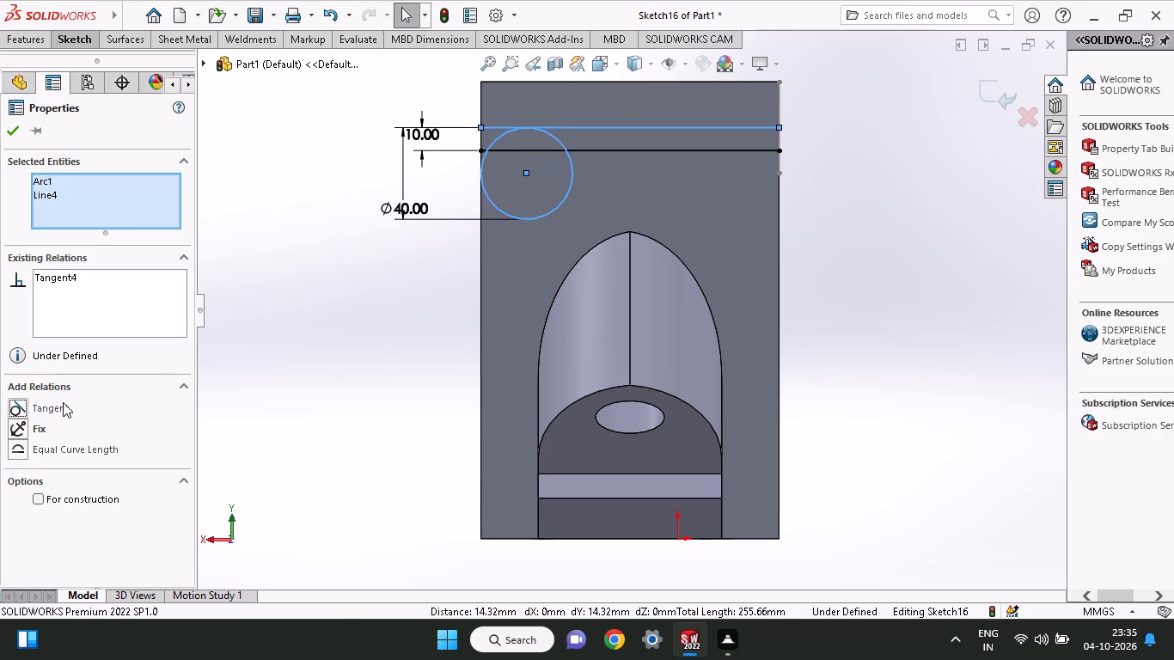
{"action": "left_click", "coordinate": [22, 128]}
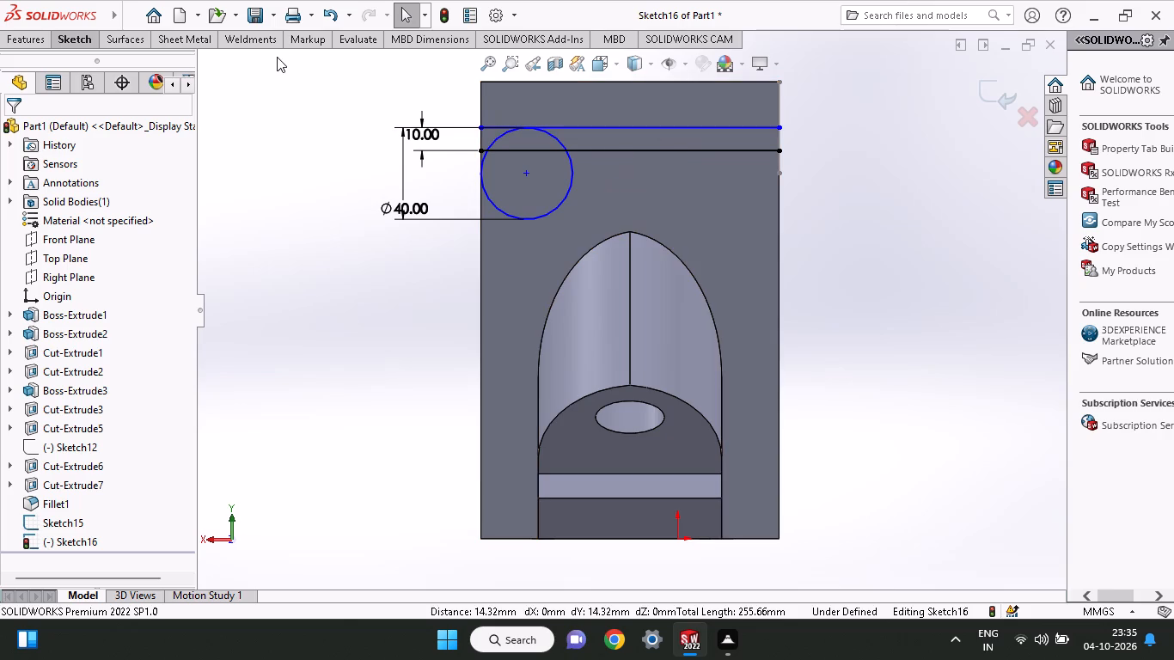
Sketch a corner rectangle from the upper horizontal line's end near the circle to just beyond the face's opposite top corner.
{"action": "left_click", "coordinate": [62, 34]}
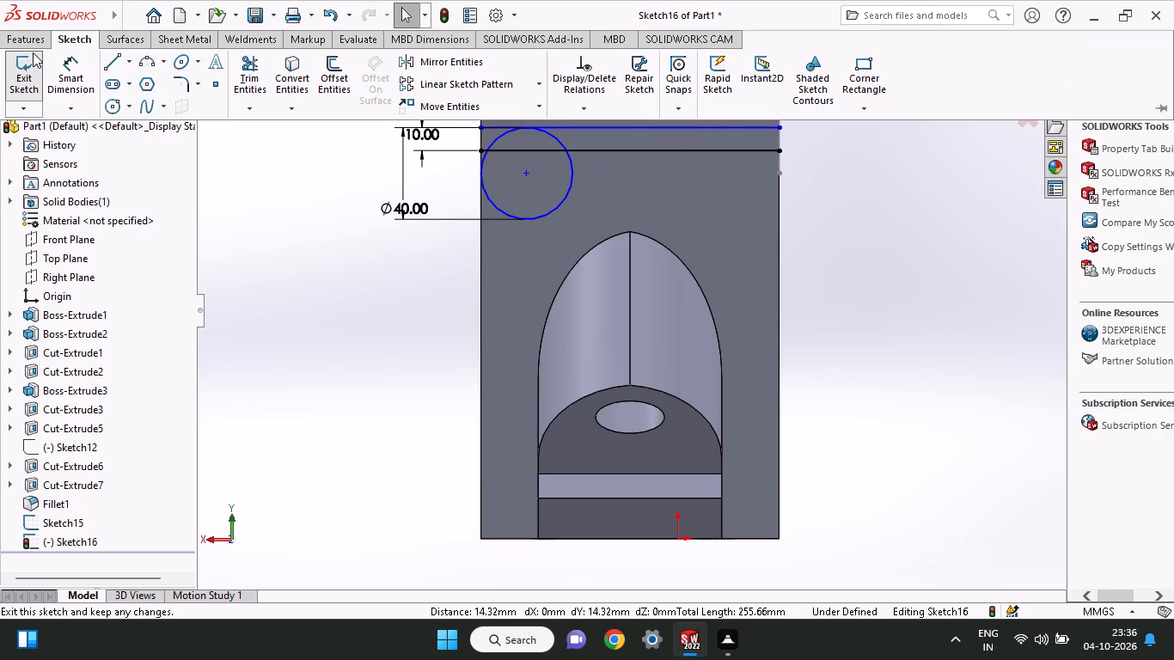
{"action": "left_click", "coordinate": [859, 80]}
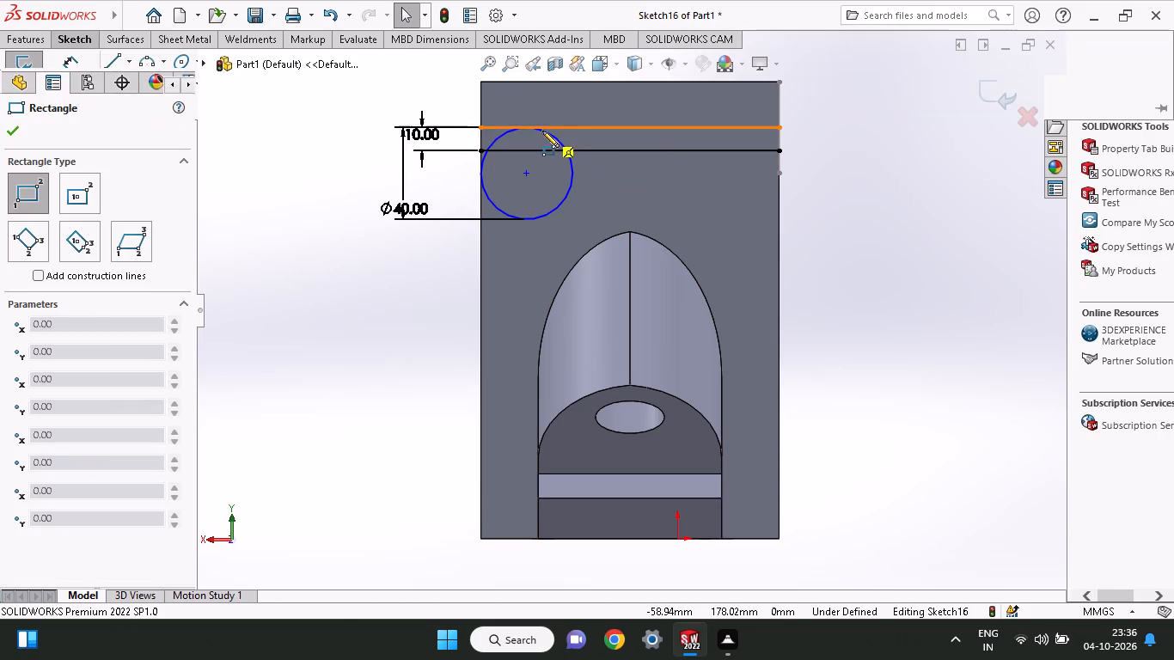
{"action": "left_click", "coordinate": [476, 129]}
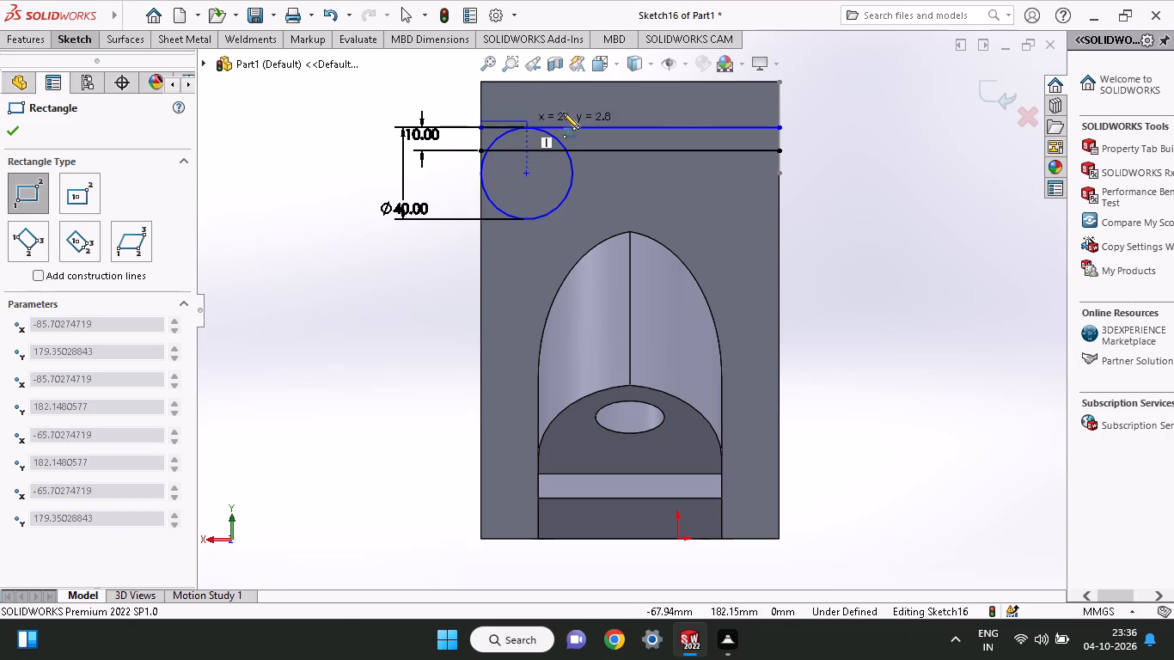
{"action": "left_click", "coordinate": [806, 80]}
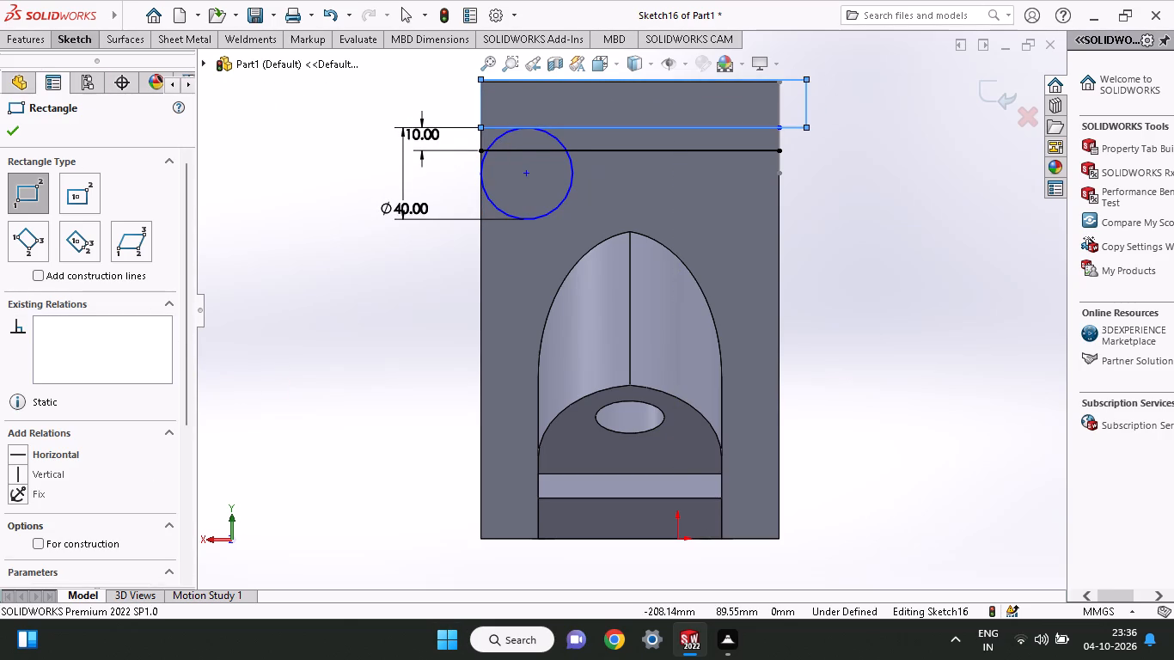
Cut both rectangle regions above the upper horizontal line with a 176 mm blind Extruded Cut, trimming the arm's free end.
{"action": "left_click", "coordinate": [32, 43]}
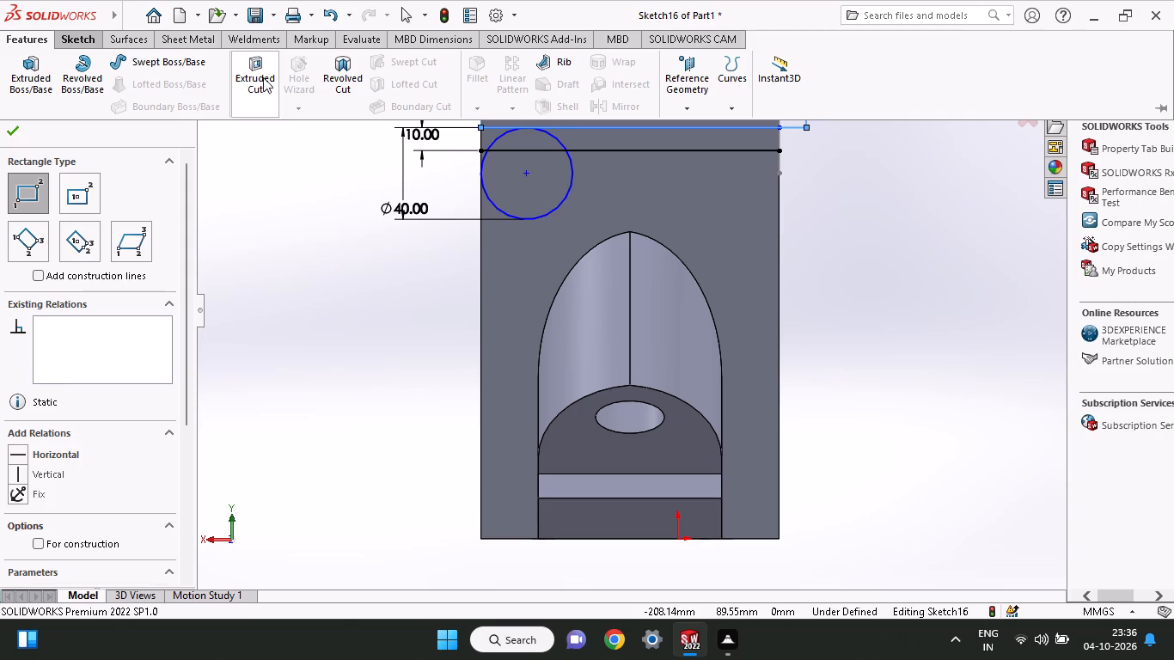
{"action": "left_click", "coordinate": [263, 77]}
{"action": "middle_click_drag", "start_coordinate": [855, 242], "coordinate": [791, 277]}
{"action": "left_click", "coordinate": [619, 115]}
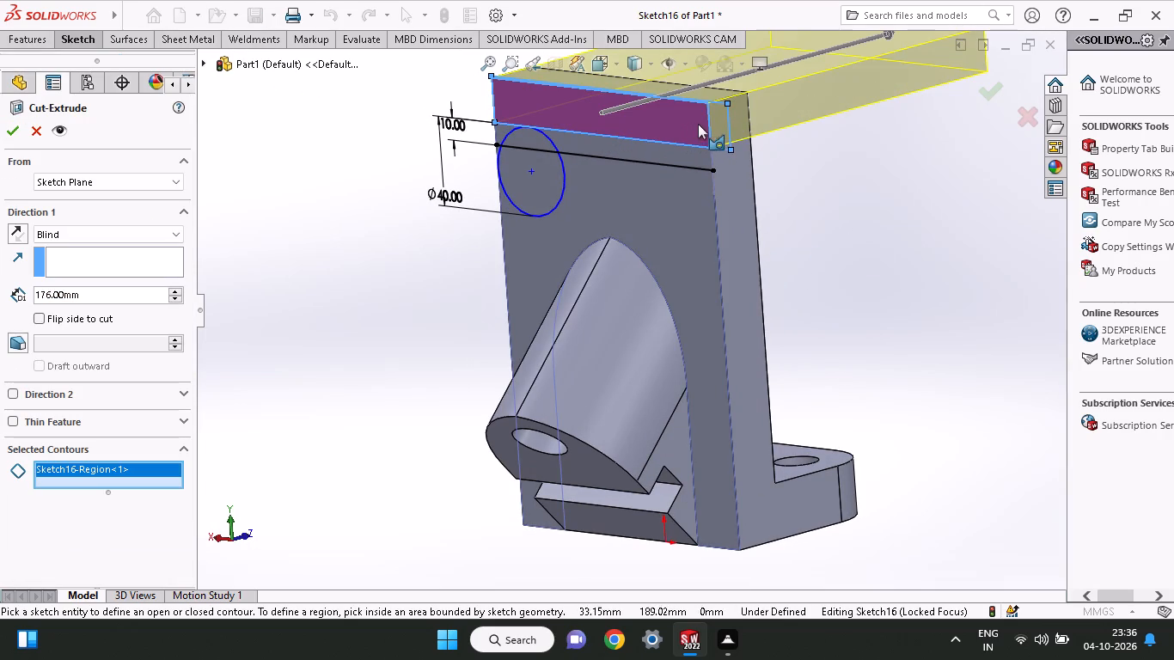
{"action": "left_click", "coordinate": [721, 124]}
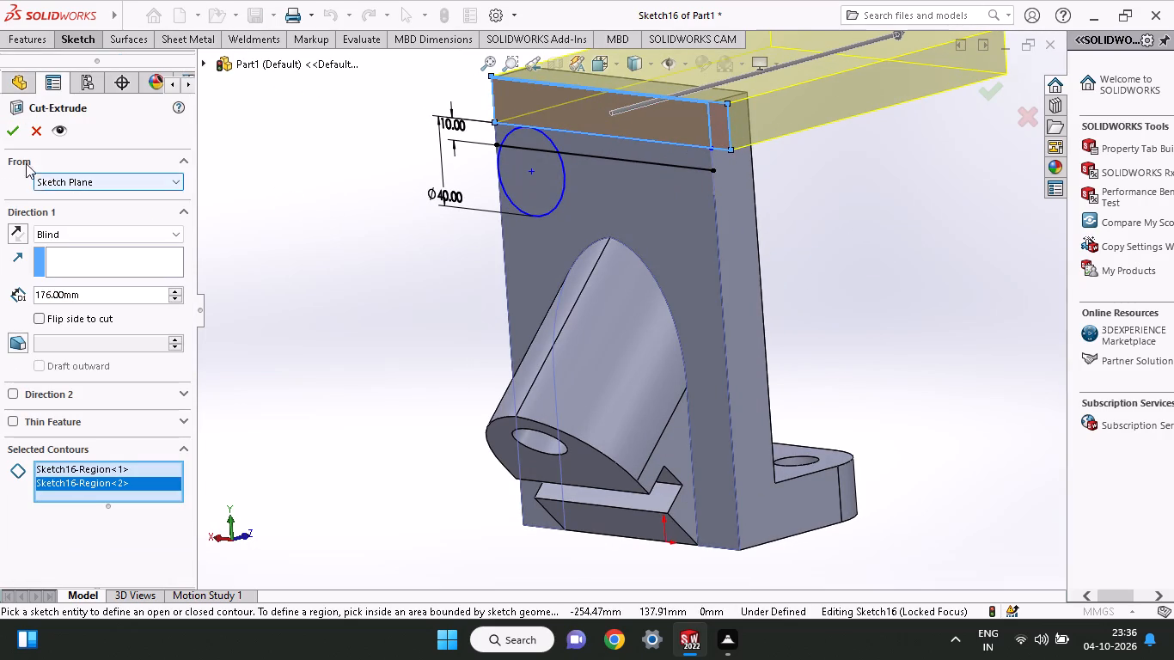
{"action": "left_click", "coordinate": [6, 129]}
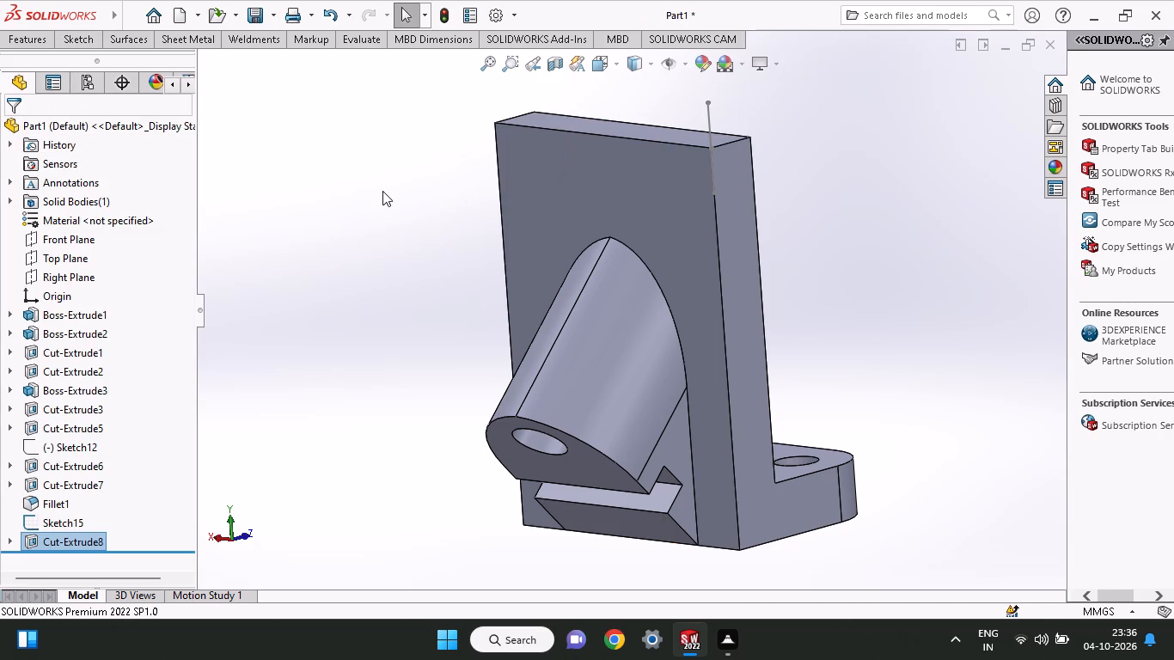
On the trimmed arm's boss-side face, start a sketch and draw a full-width horizontal line from the visible vertical sketch line's lower end.
{"action": "middle_click_drag", "start_coordinate": [382, 191], "coordinate": [445, 131]}
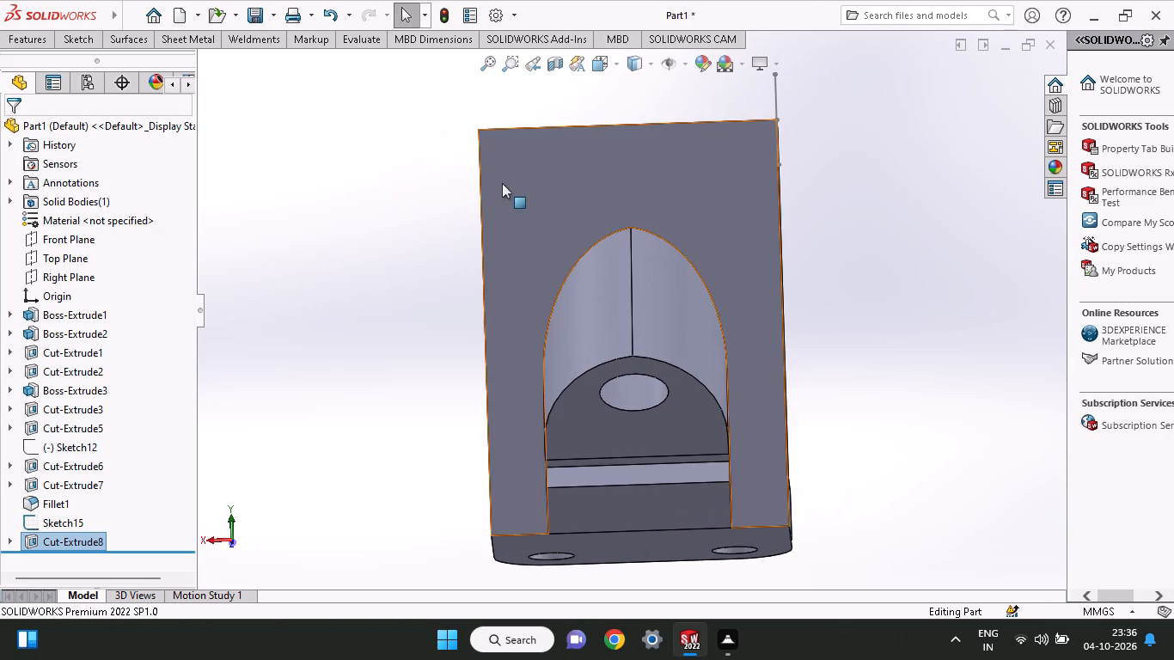
{"action": "left_click", "coordinate": [527, 175]}
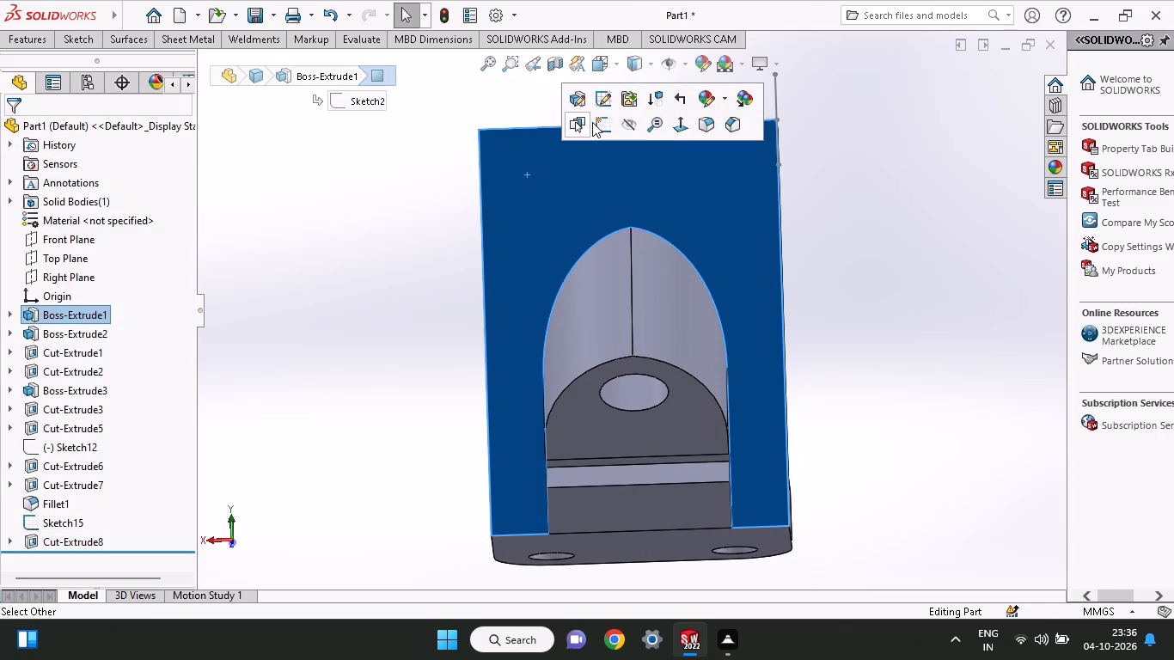
{"action": "left_click", "coordinate": [592, 122]}
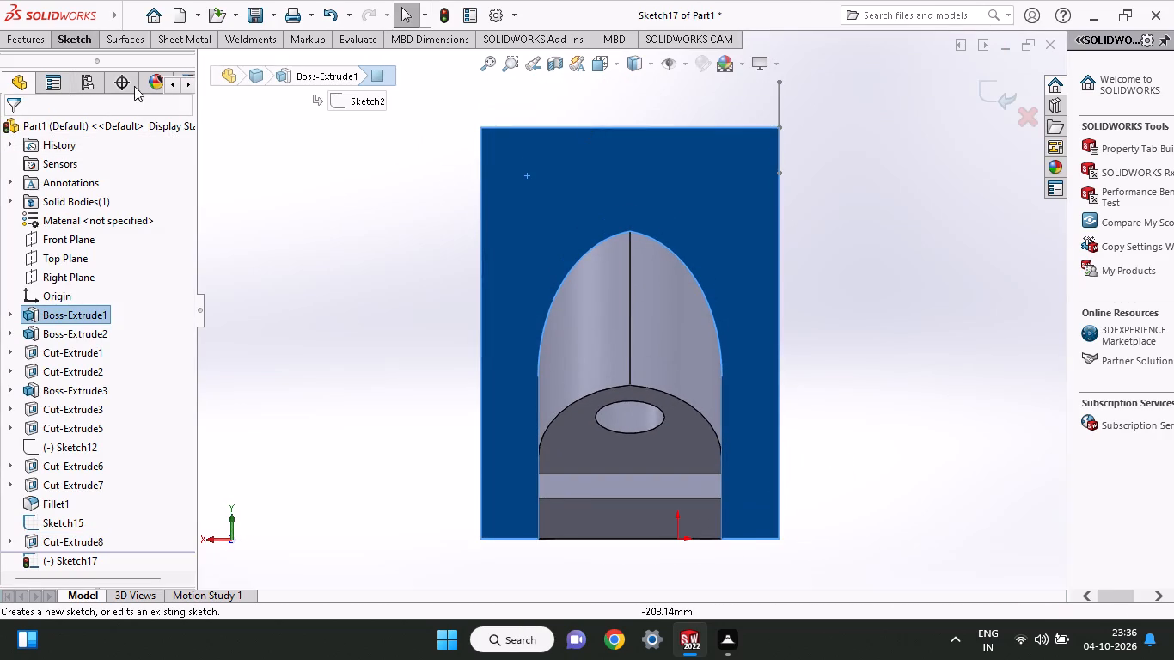
{"action": "left_click", "coordinate": [84, 39]}
{"action": "left_click", "coordinate": [118, 61]}
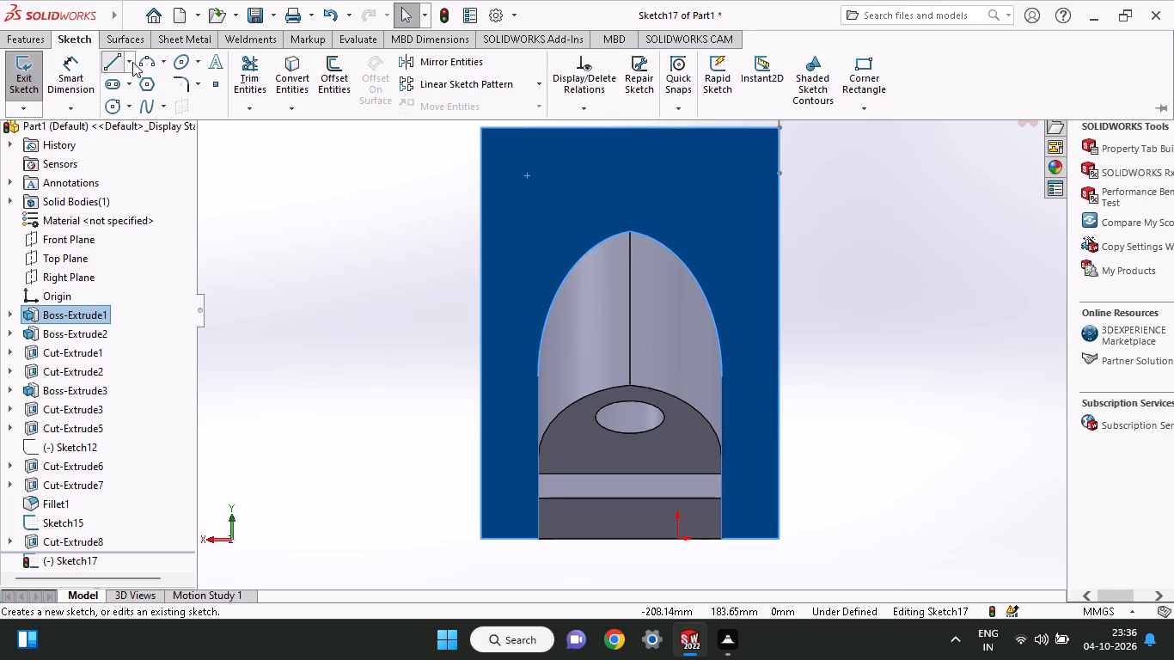
{"action": "left_click", "coordinate": [782, 174]}
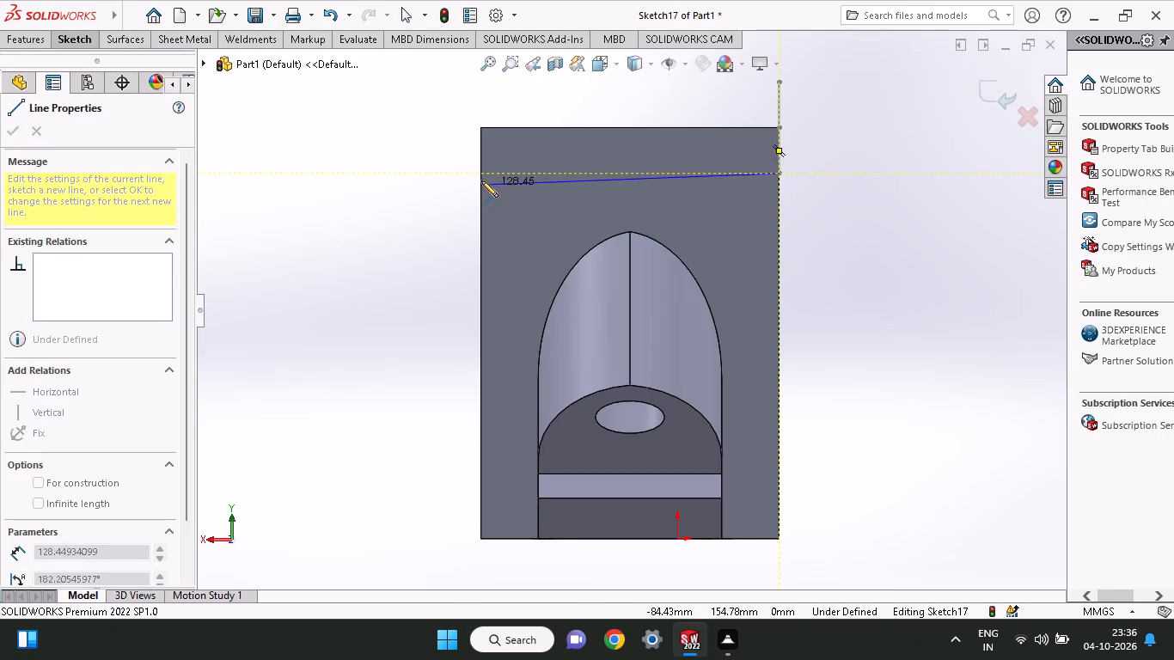
{"action": "left_click", "coordinate": [480, 174]}
{"action": "right_click", "coordinate": [431, 162]}
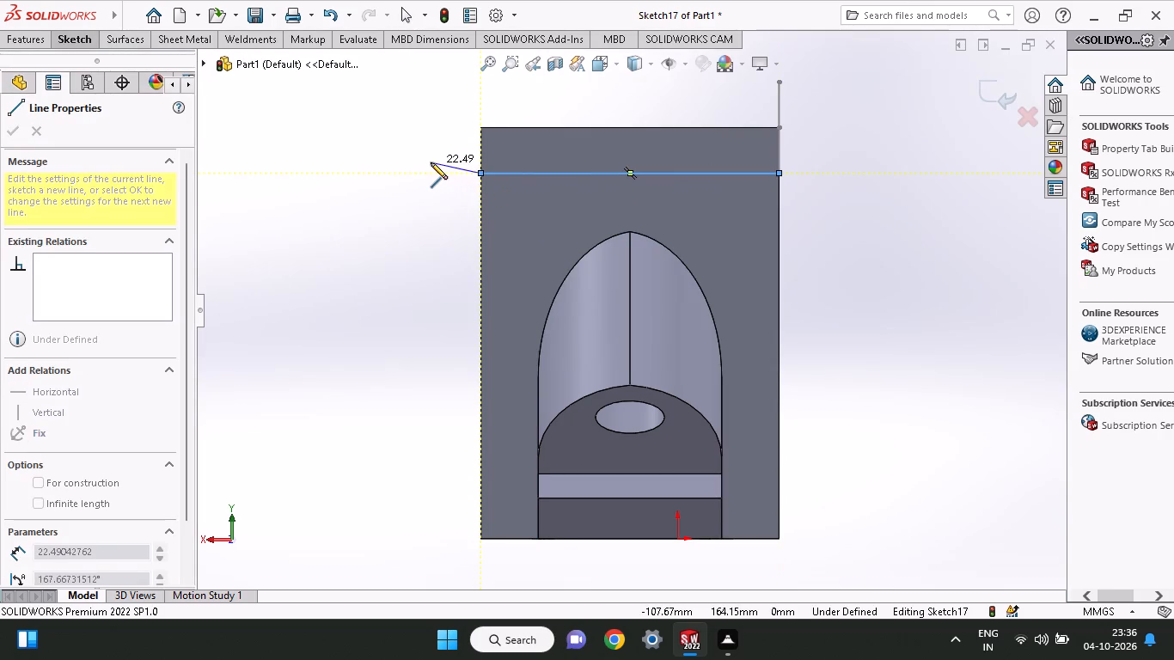
{"action": "left_click", "coordinate": [447, 174]}
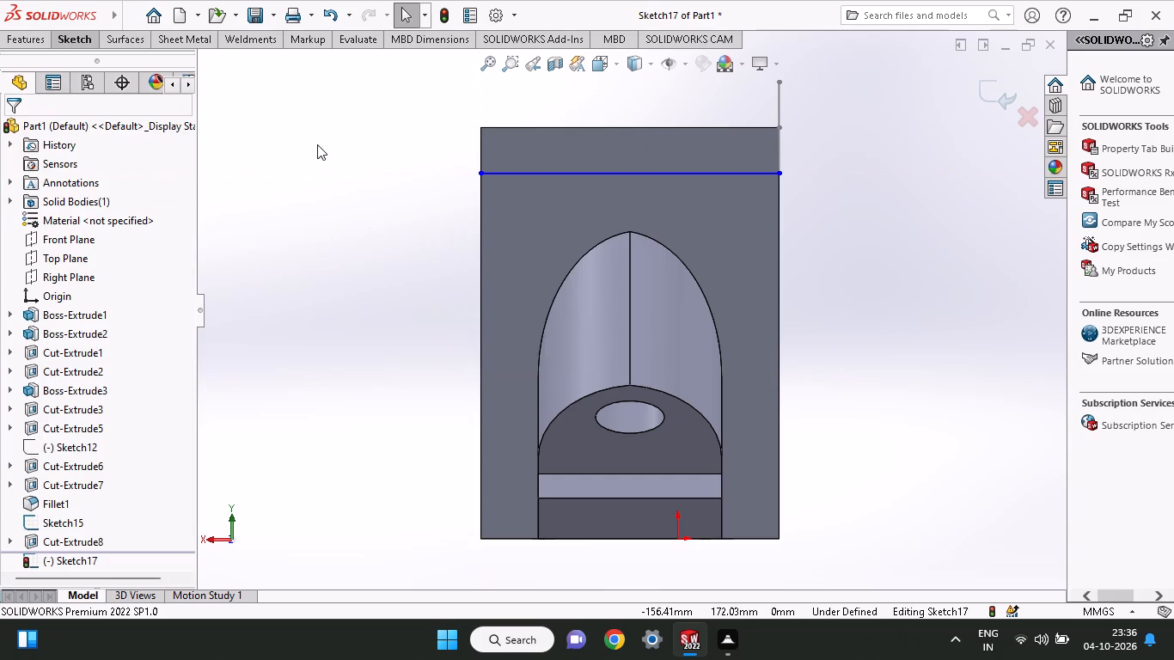
Sketch a 40 mm diameter circle near the horizontal line's end opposite the visible vertical sketch line, centred just below the line.
{"action": "left_click", "coordinate": [81, 37]}
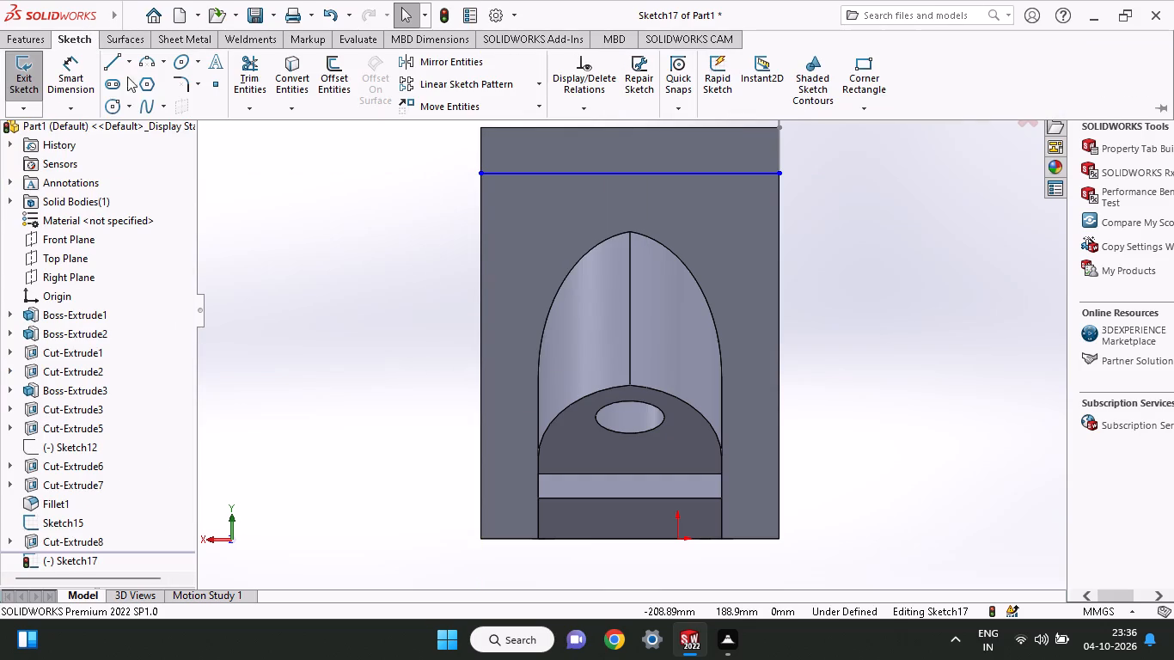
{"action": "left_click", "coordinate": [120, 107]}
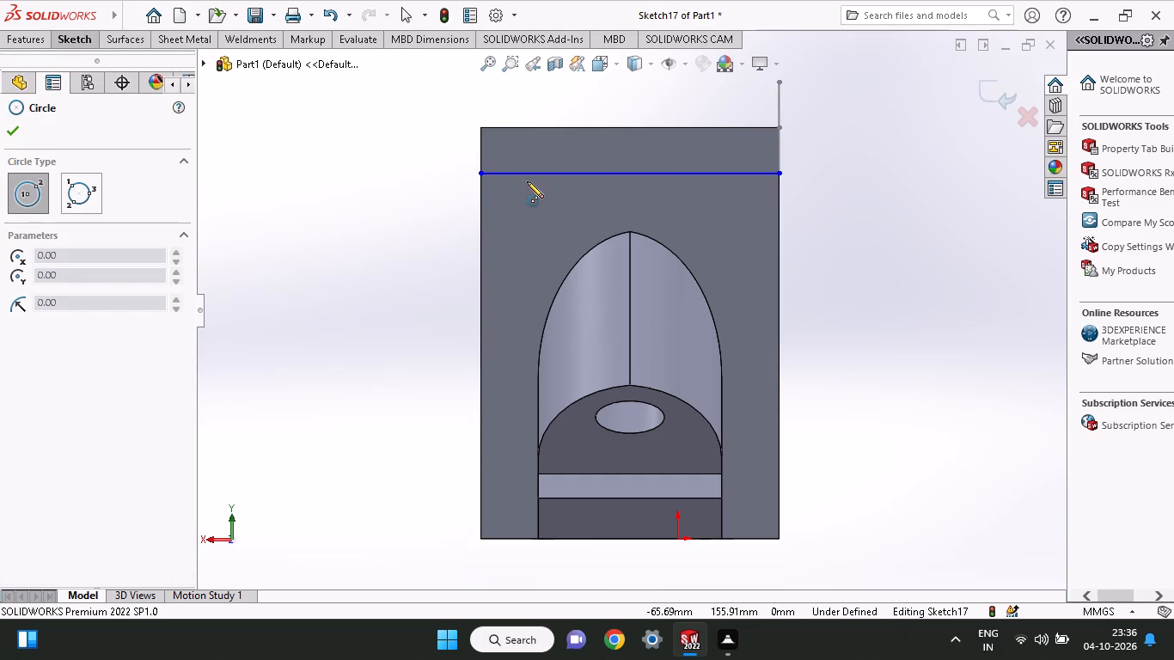
{"action": "left_click", "coordinate": [527, 181]}
{"action": "left_click", "coordinate": [547, 200]}
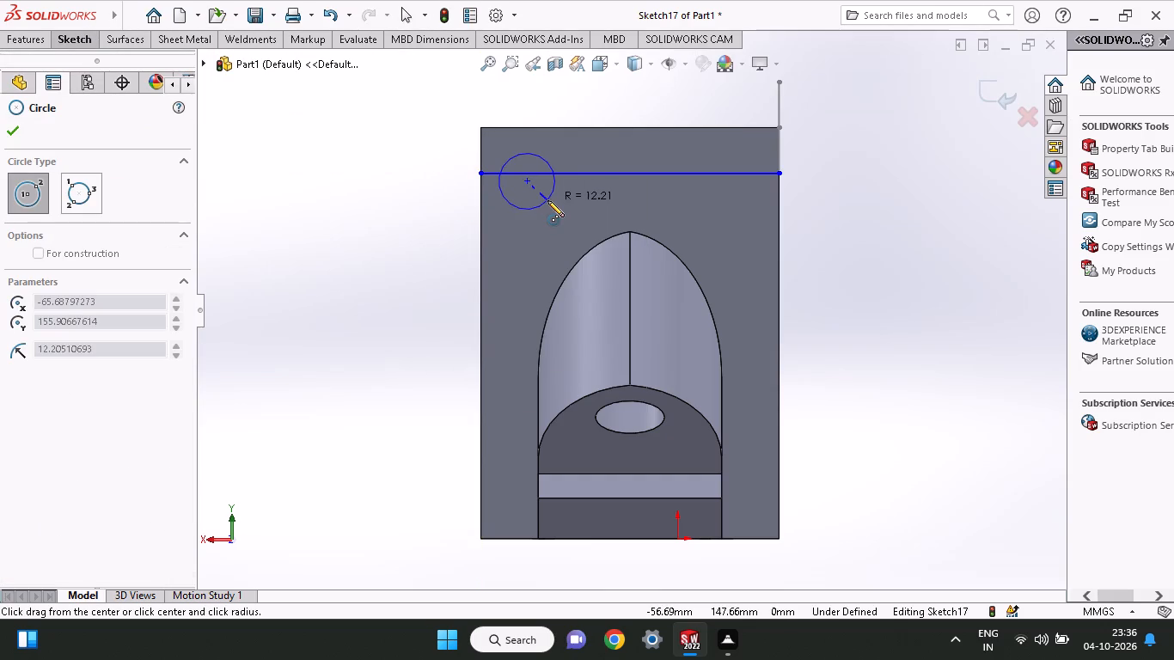
{"action": "left_click", "coordinate": [79, 39]}
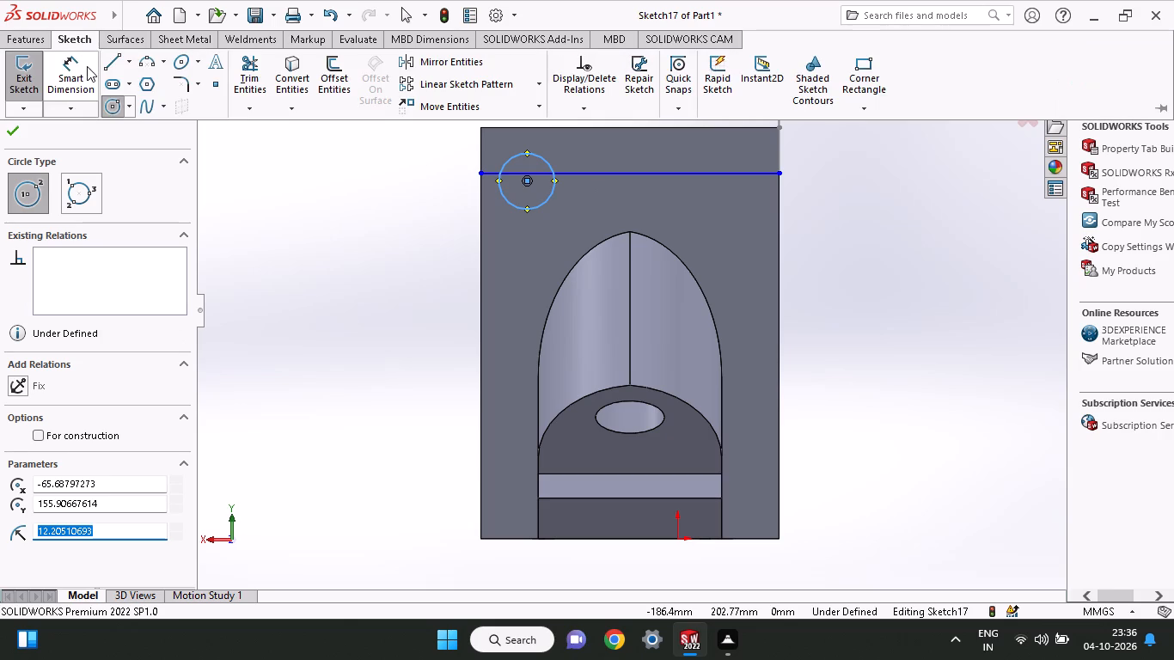
{"action": "left_click", "coordinate": [87, 66]}
{"action": "left_click", "coordinate": [514, 211]}
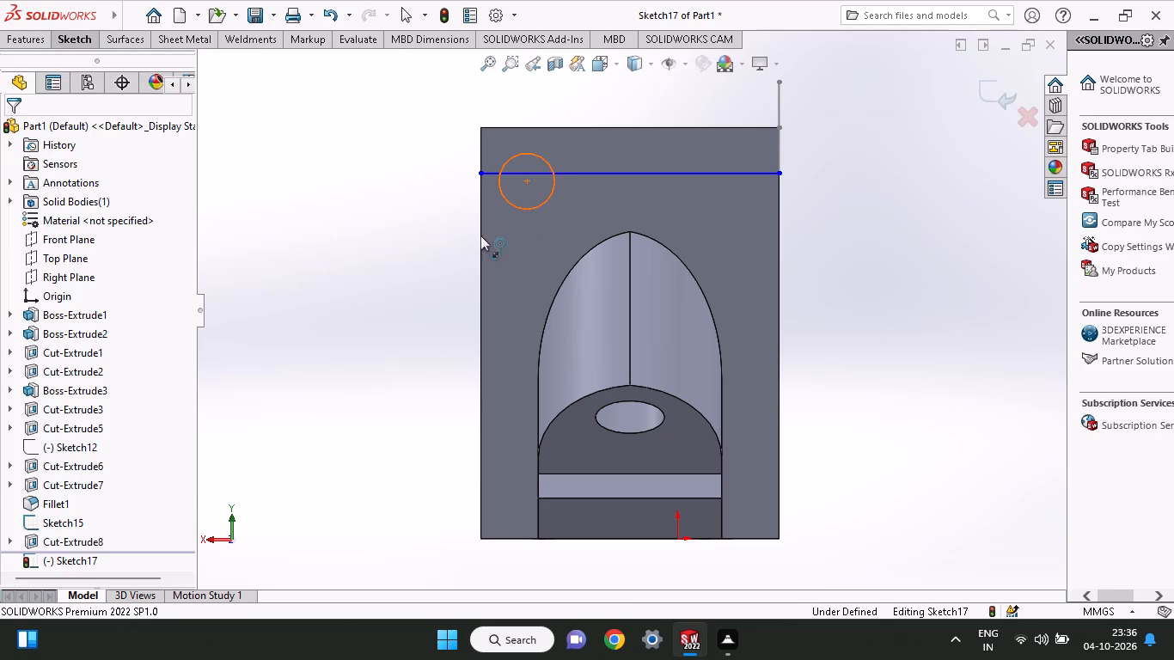
{"action": "left_click", "coordinate": [451, 247]}
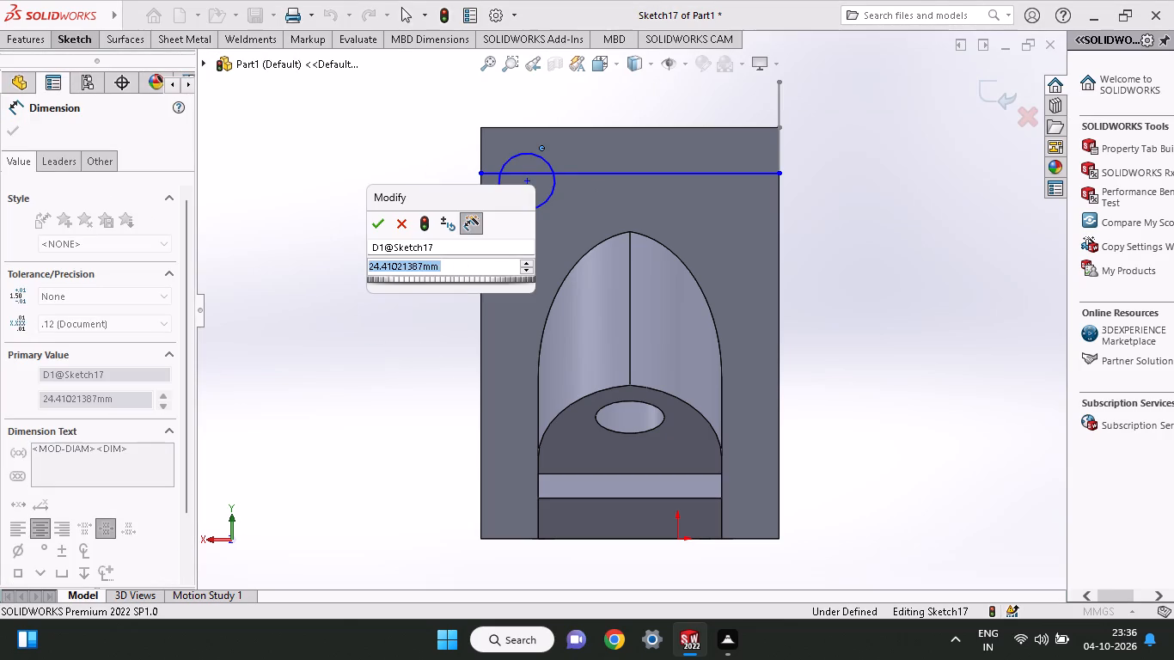
{"action": "type", "text": "40"}
{"action": "key", "text": "Return"}
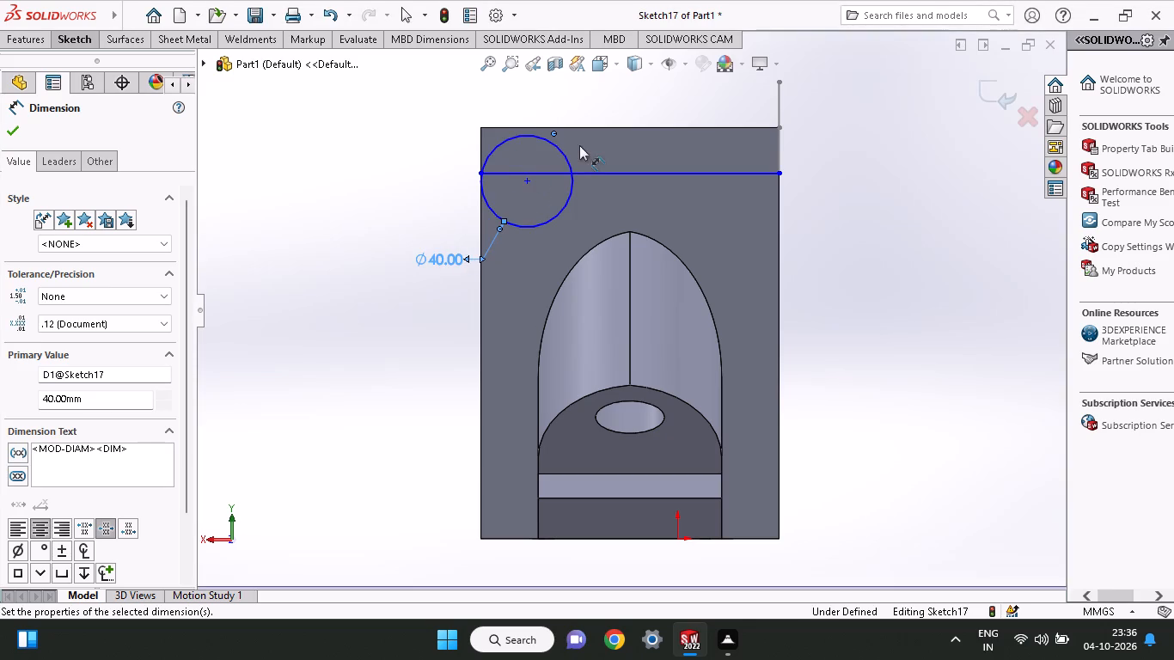
{"action": "left_click", "coordinate": [14, 120]}
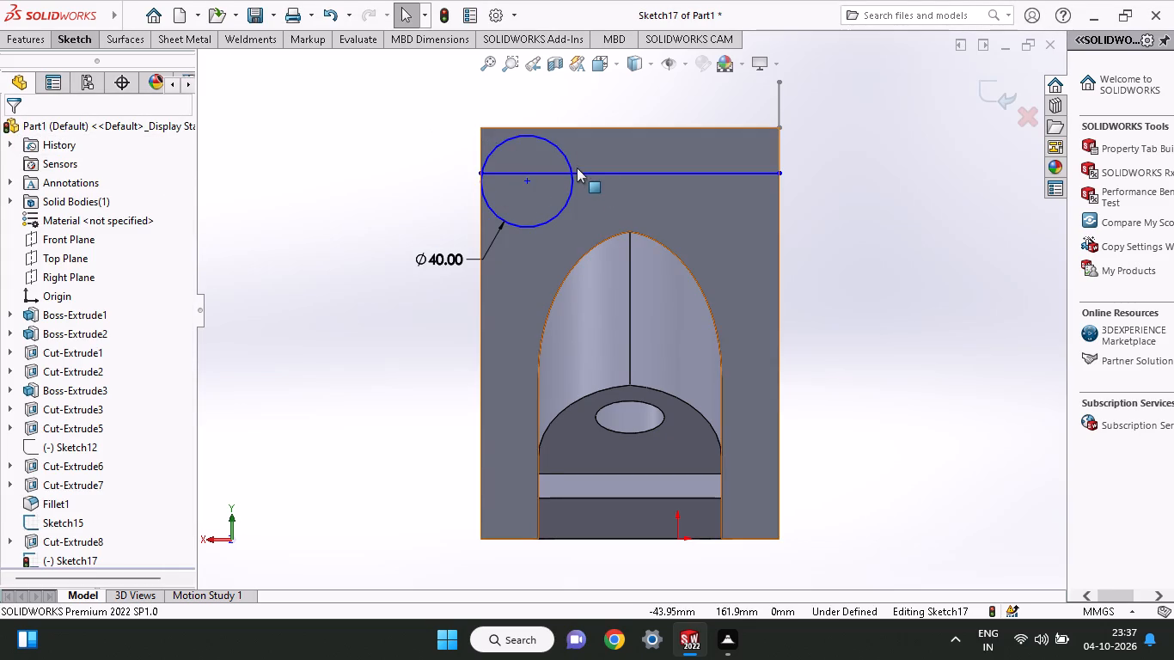
Make the 40 mm circle tangent to the face's top edge.
{"action": "left_click", "coordinate": [563, 217], "text": "shift"}
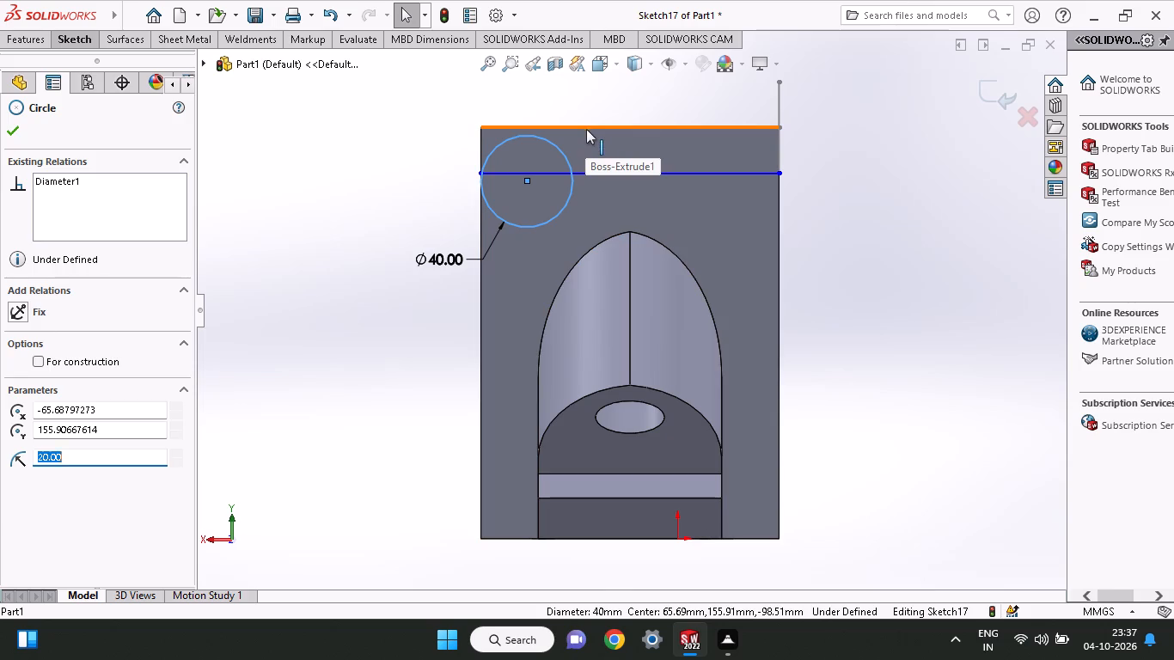
{"action": "left_click", "coordinate": [586, 129], "text": "shift"}
{"action": "left_click", "coordinate": [49, 404]}
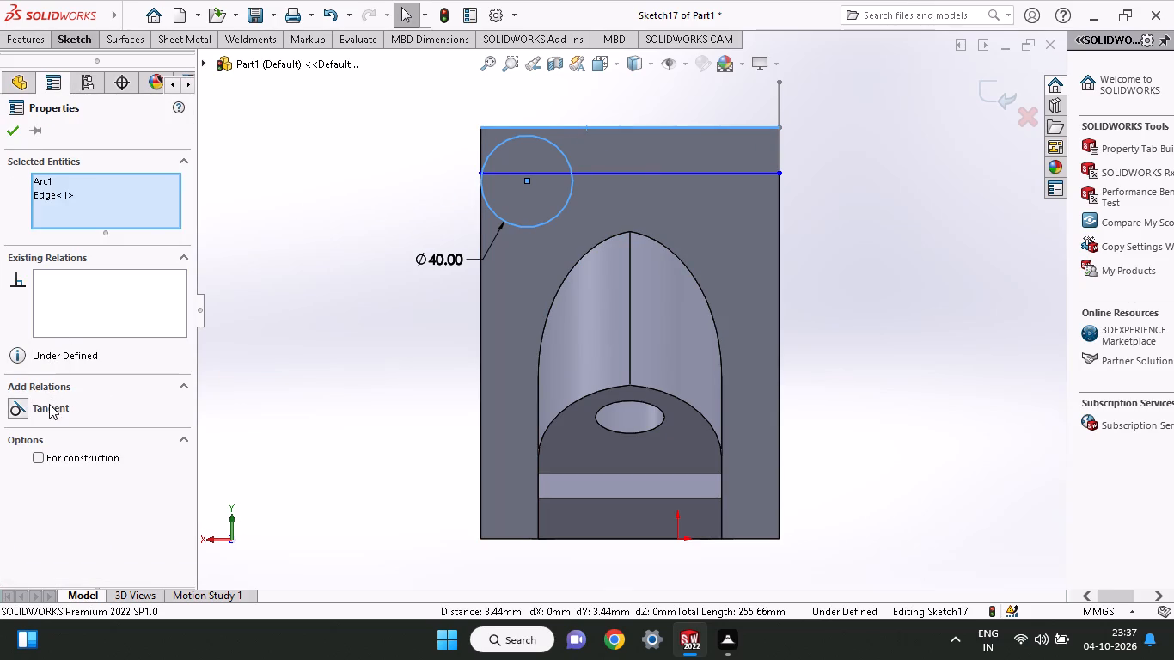
{"action": "left_click", "coordinate": [17, 128]}
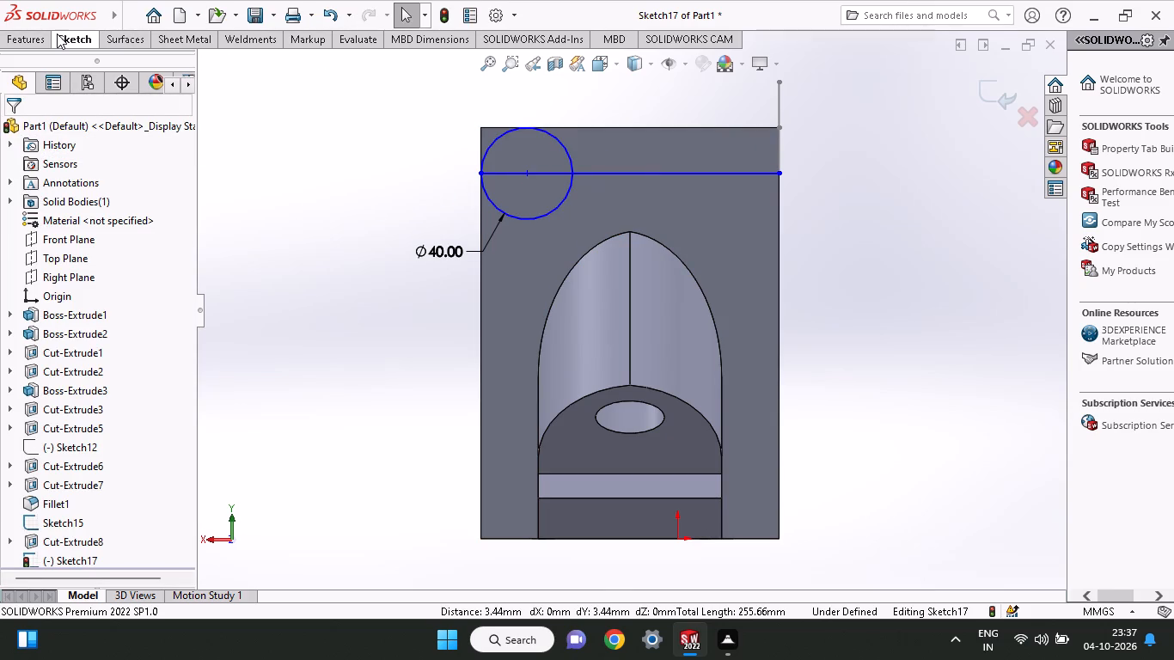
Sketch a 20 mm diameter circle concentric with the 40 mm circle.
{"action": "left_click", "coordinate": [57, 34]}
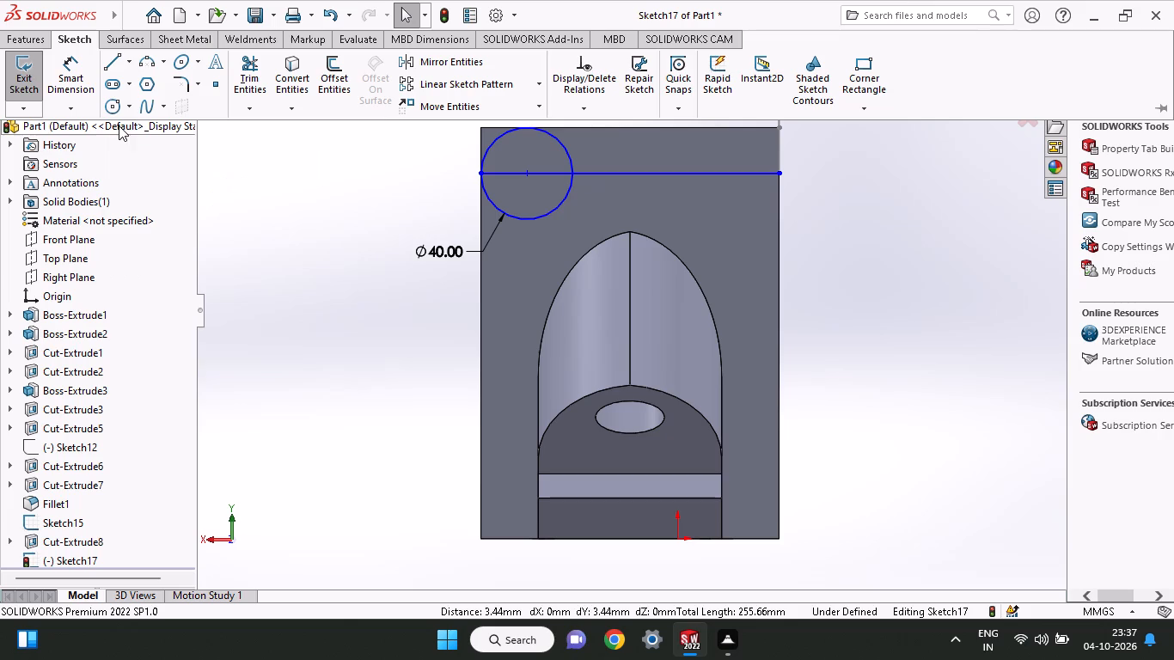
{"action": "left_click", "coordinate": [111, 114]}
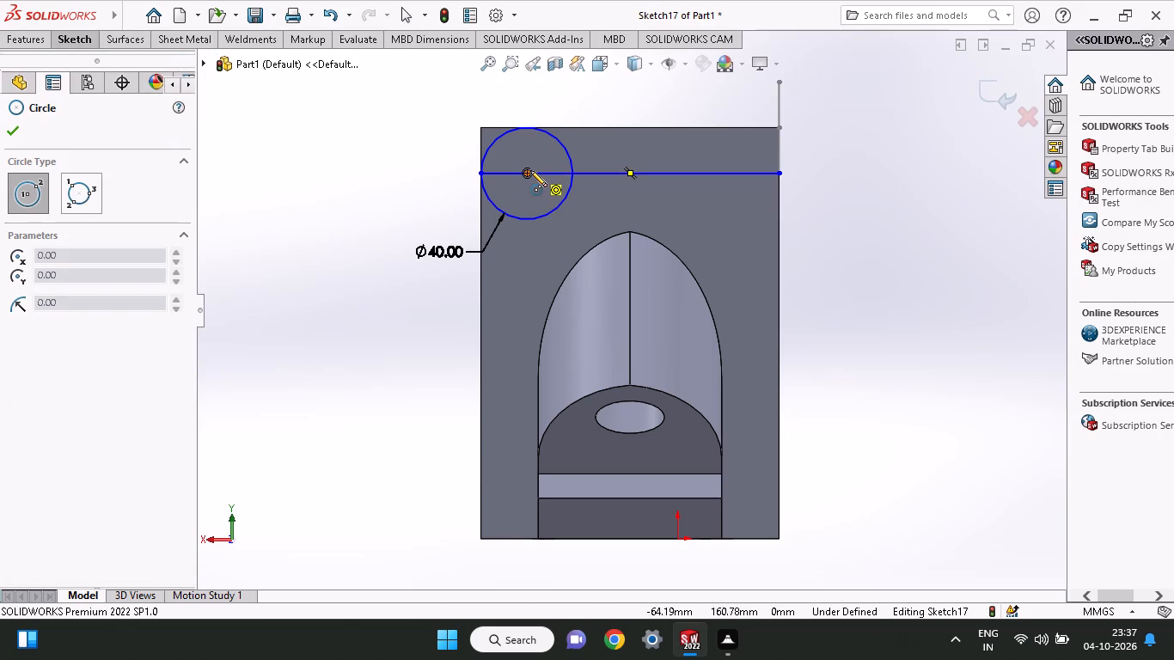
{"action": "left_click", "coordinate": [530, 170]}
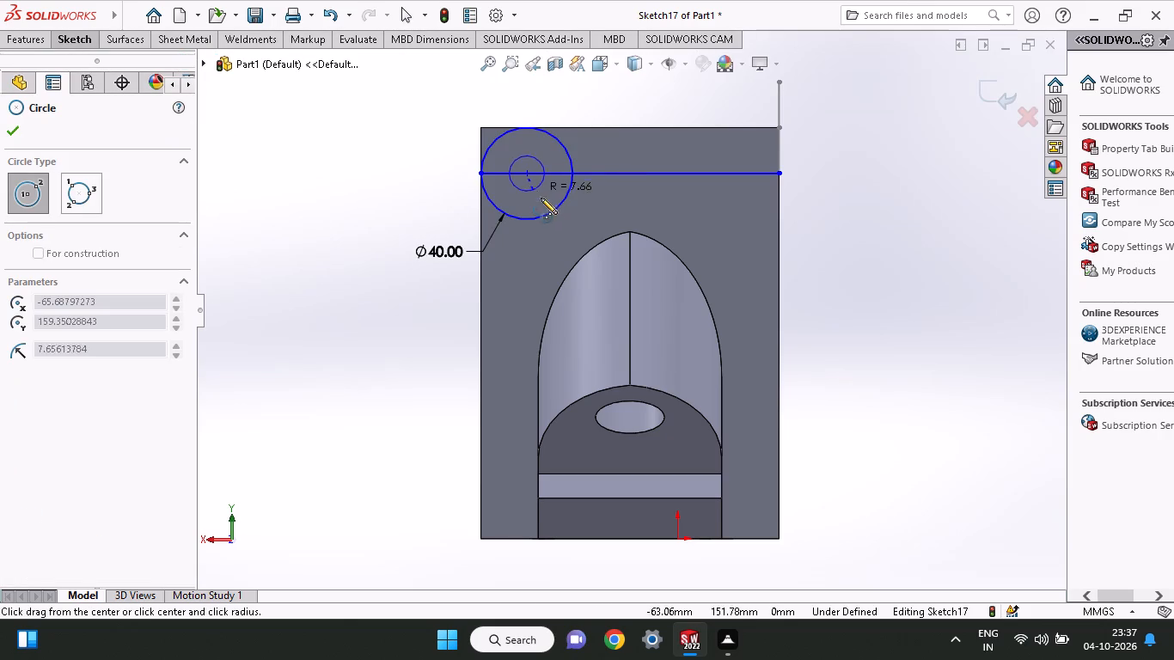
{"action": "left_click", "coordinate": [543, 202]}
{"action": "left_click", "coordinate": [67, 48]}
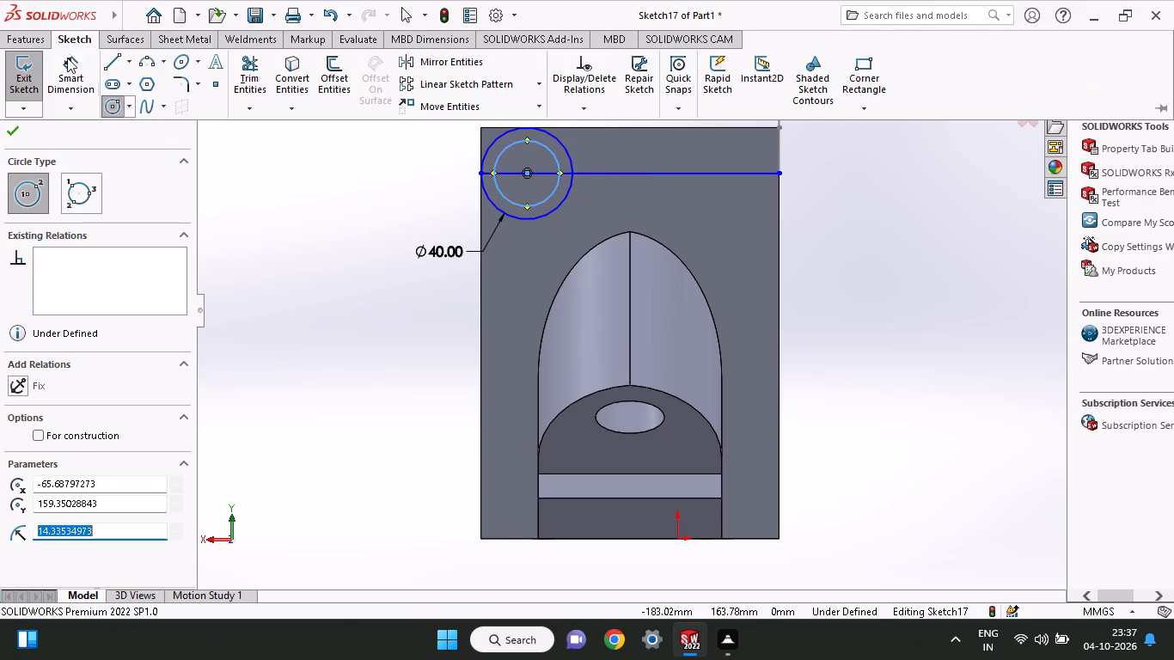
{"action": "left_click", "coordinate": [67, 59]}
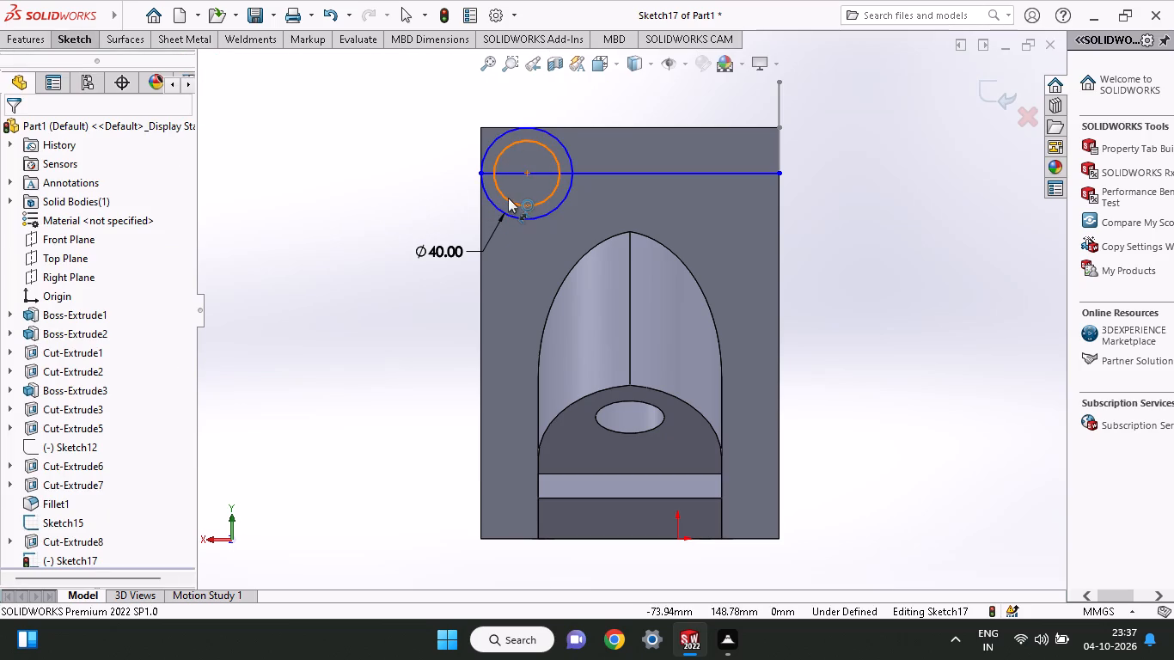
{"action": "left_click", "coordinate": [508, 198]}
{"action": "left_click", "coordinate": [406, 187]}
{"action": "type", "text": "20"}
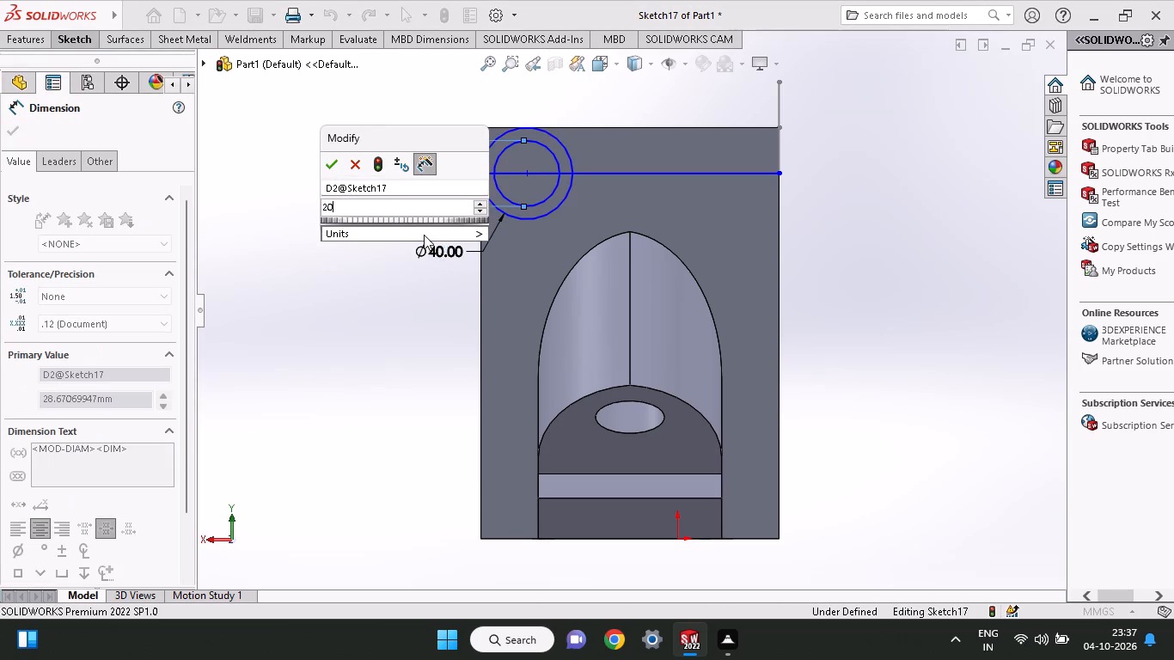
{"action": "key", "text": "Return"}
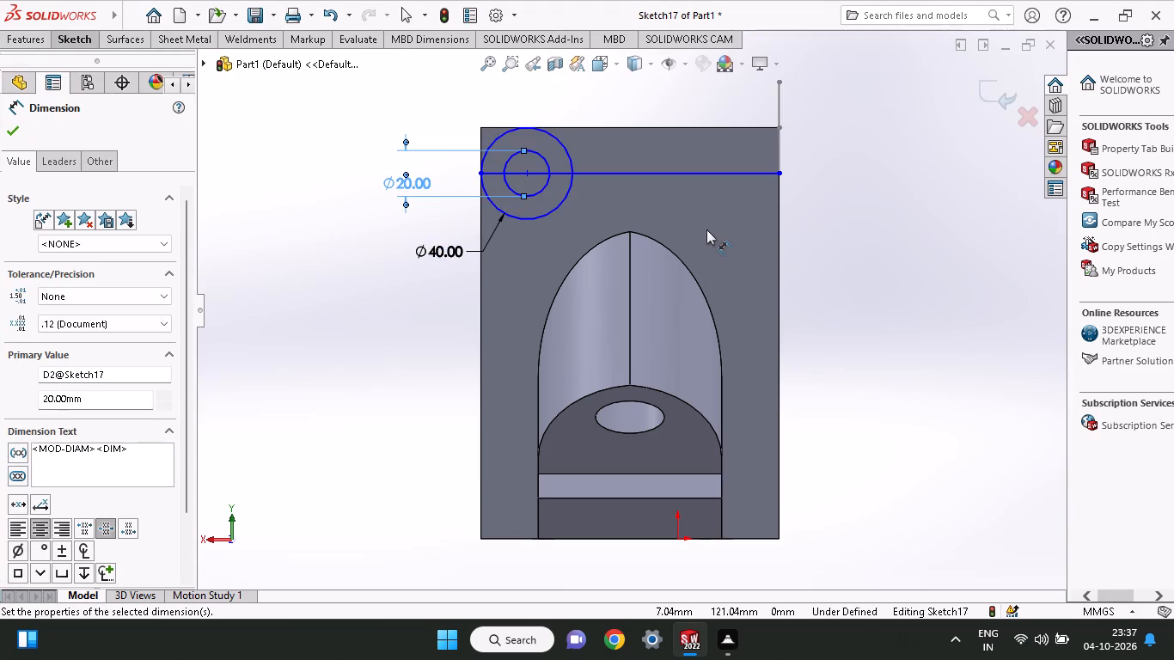
Draw three connected lines along the face's side, top and opposite side edges, joining the horizontal line's two ends.
{"action": "left_click", "coordinate": [88, 41]}
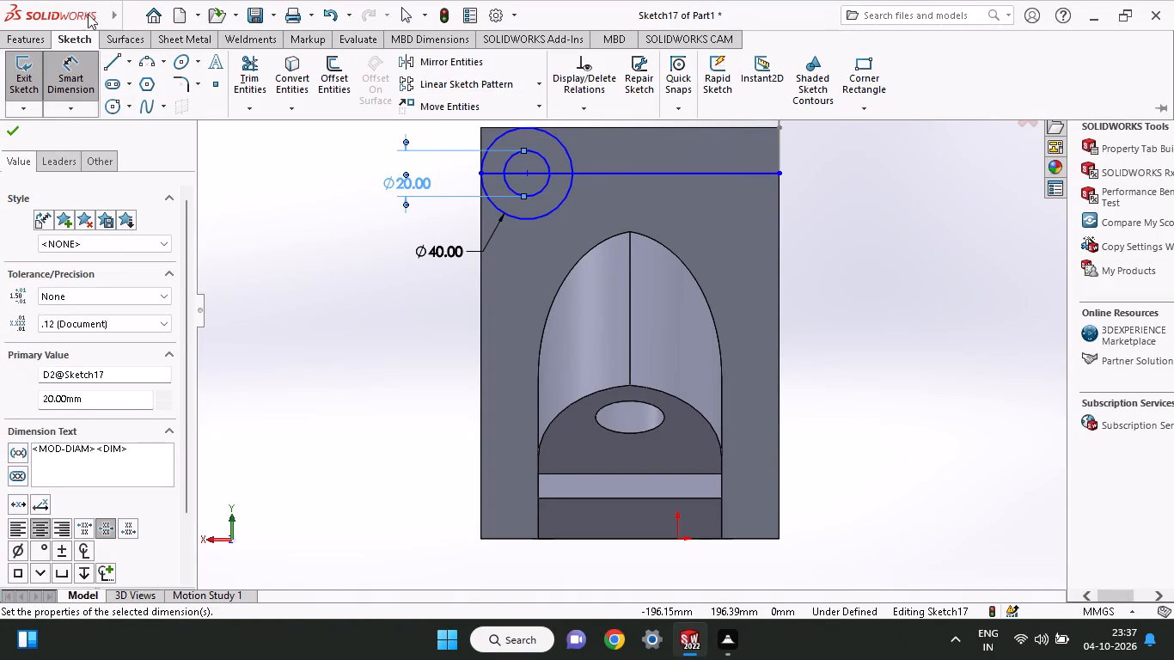
{"action": "left_click", "coordinate": [104, 64]}
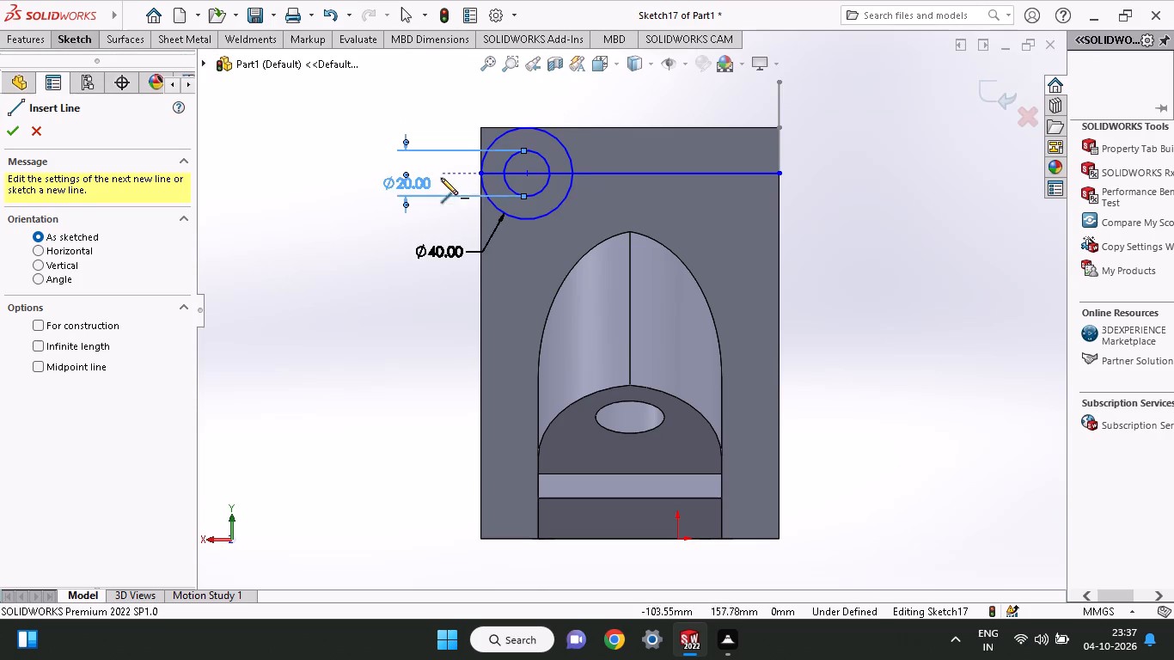
{"action": "left_click", "coordinate": [478, 174]}
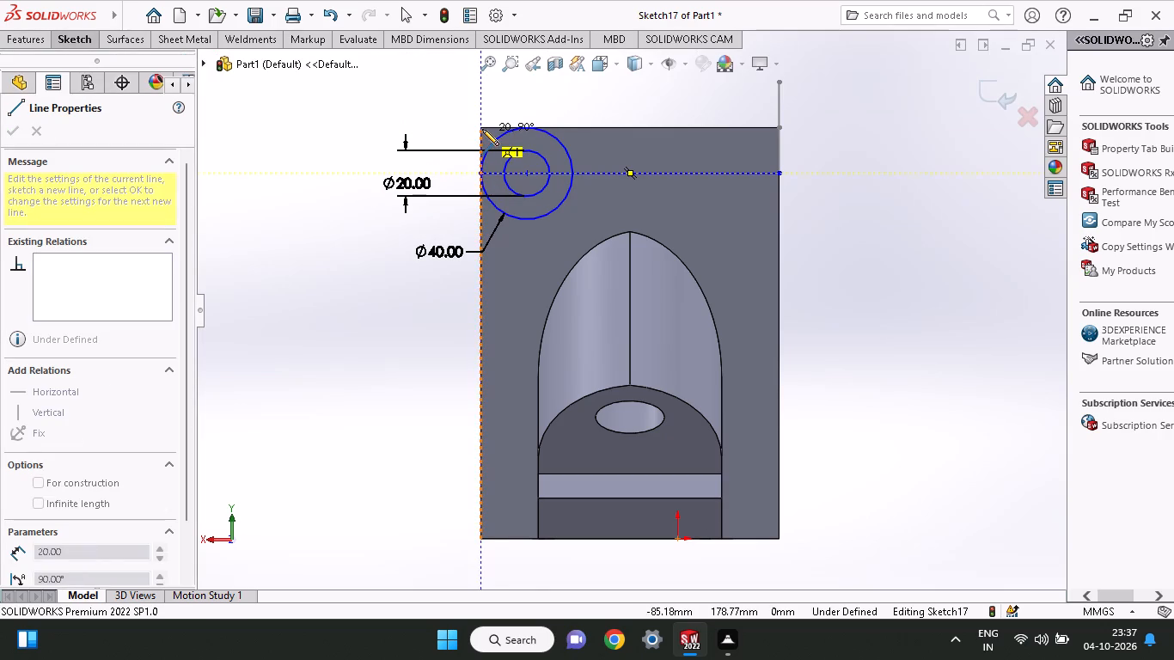
{"action": "left_click", "coordinate": [482, 129]}
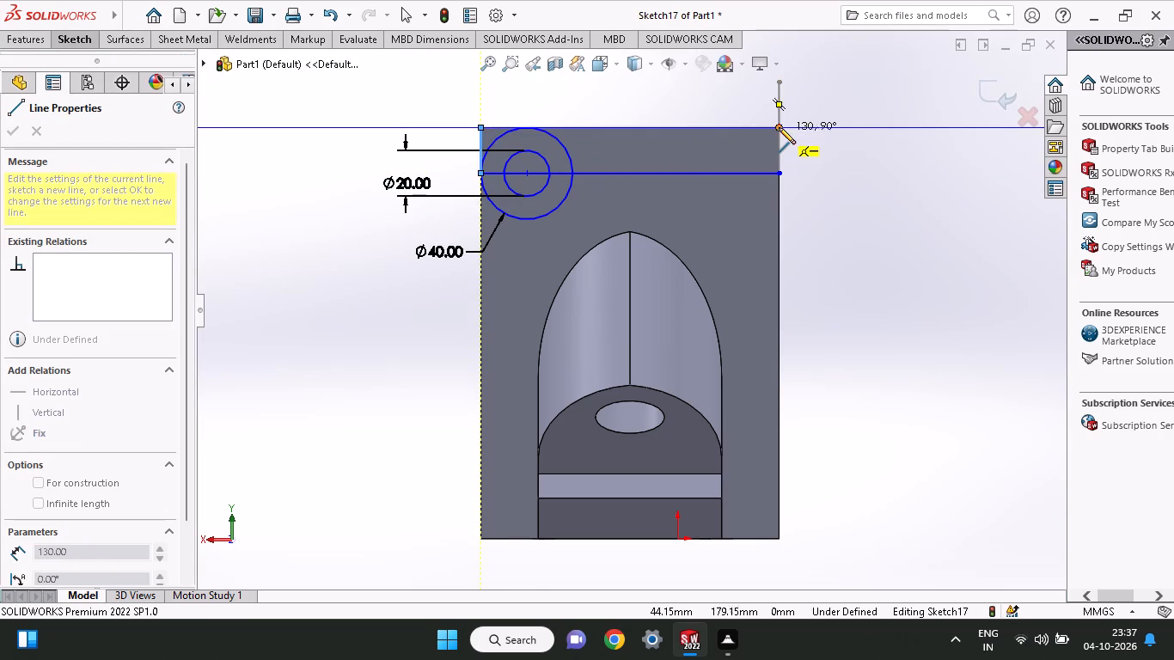
{"action": "left_click", "coordinate": [776, 128]}
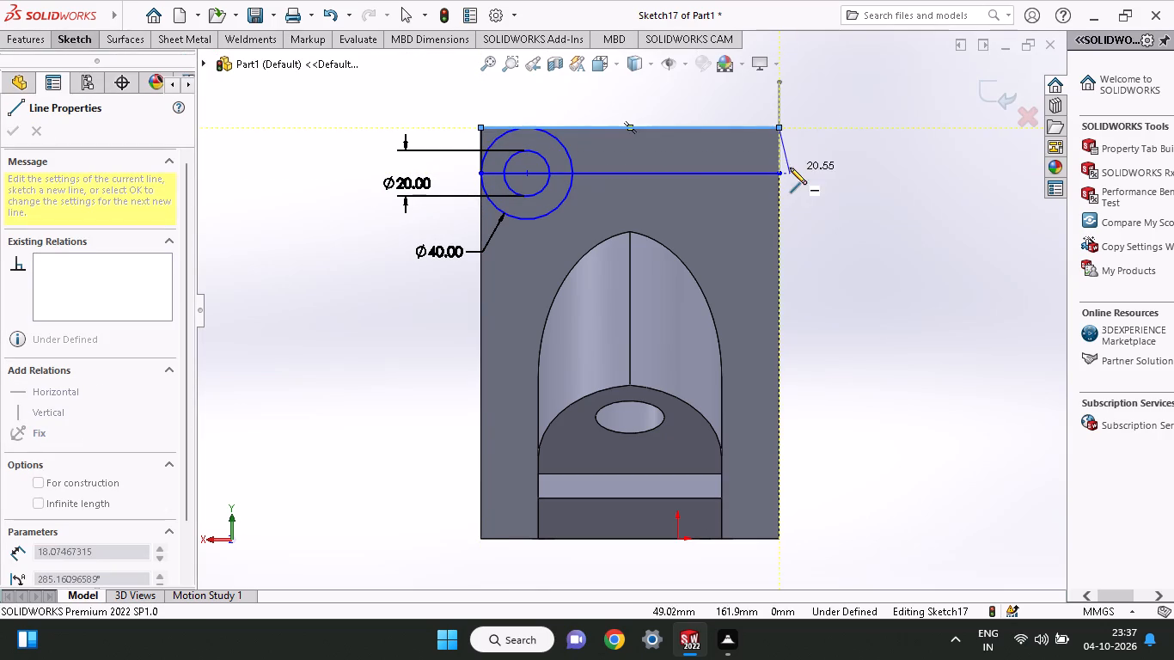
{"action": "left_click", "coordinate": [778, 172]}
{"action": "right_click", "coordinate": [829, 178]}
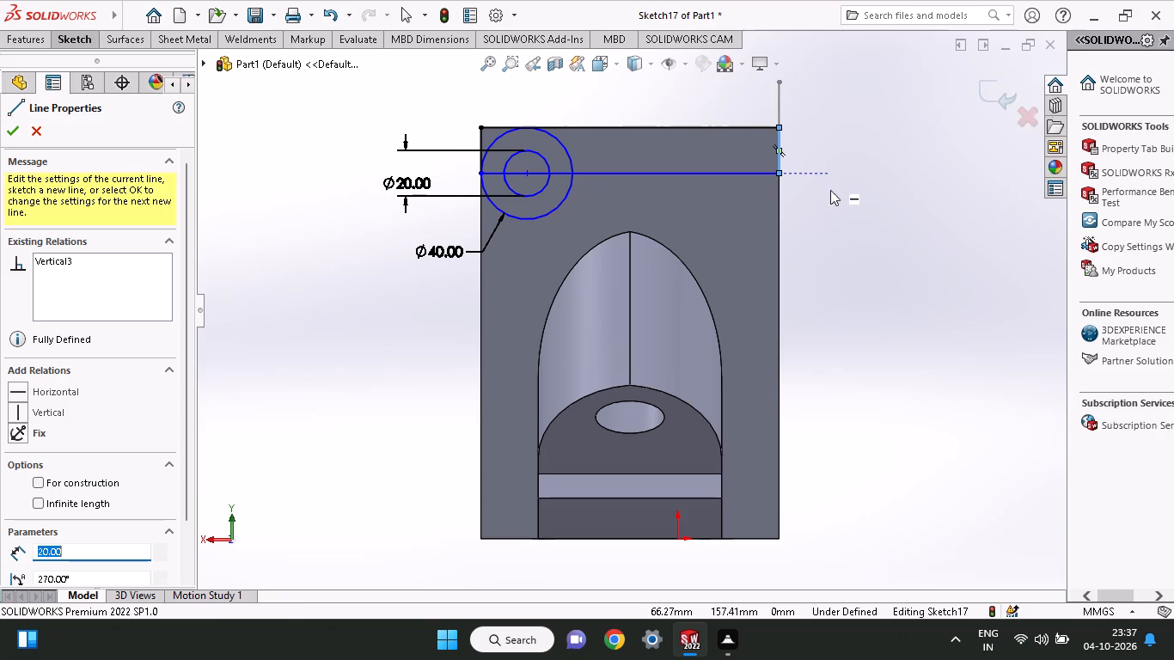
{"action": "left_click", "coordinate": [842, 200]}
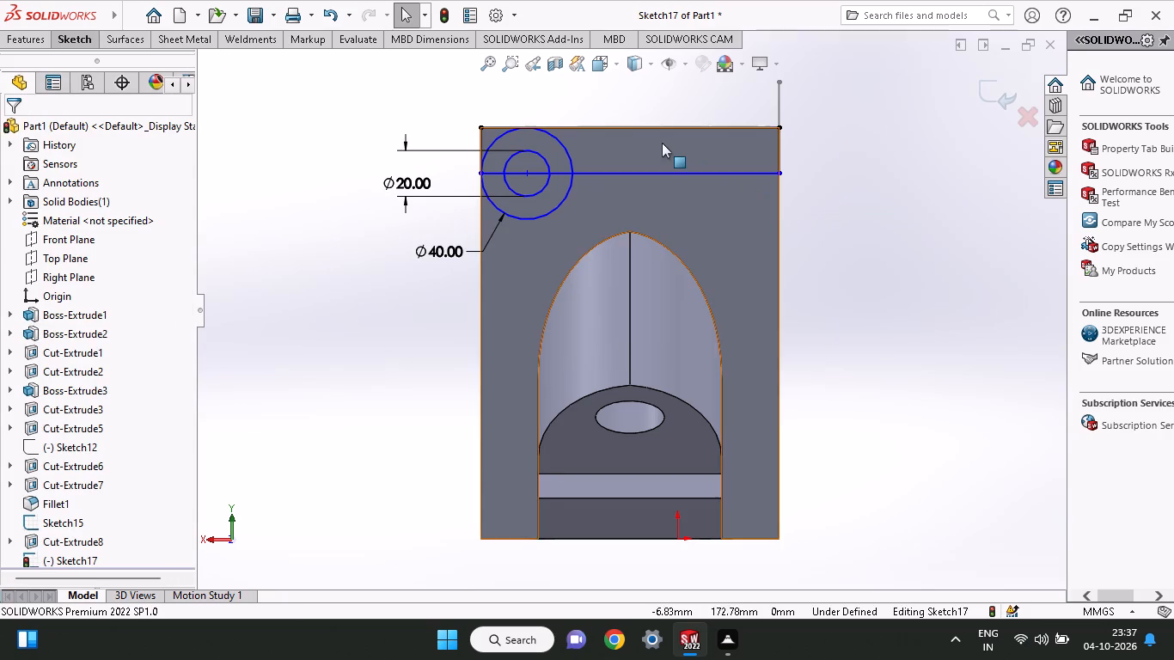
Power-trim the 20 mm circle, horizontal line, far short vertical line and excess 40 mm circle, keeping the quarter arc at the corner.
{"action": "left_click", "coordinate": [79, 47]}
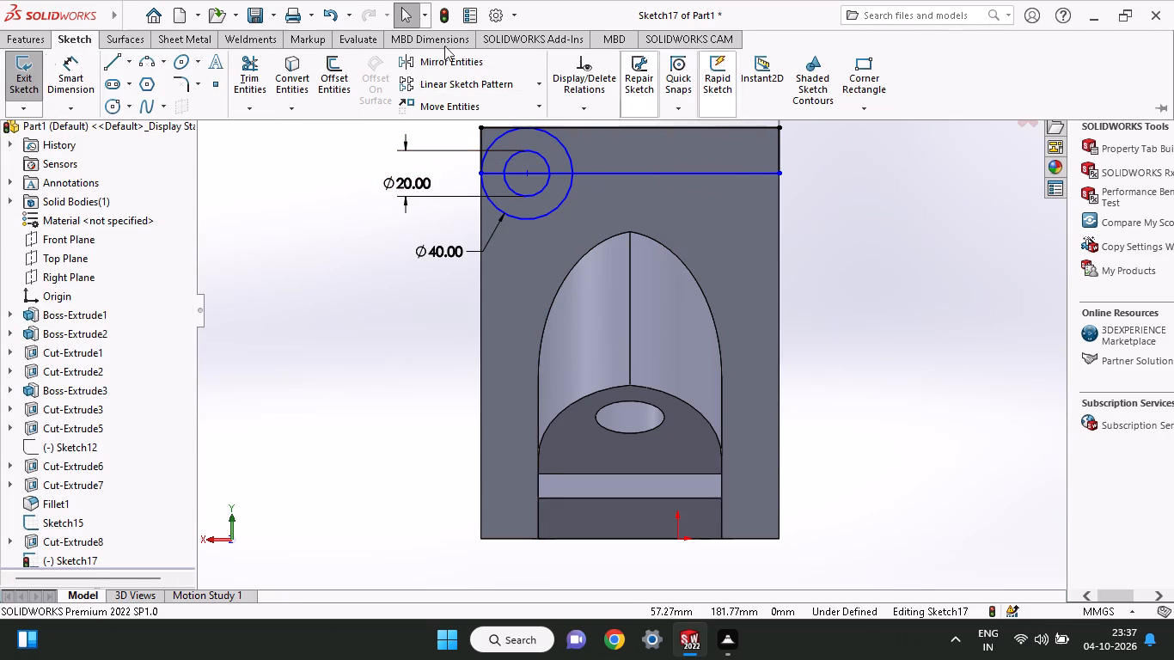
{"action": "left_click", "coordinate": [247, 78]}
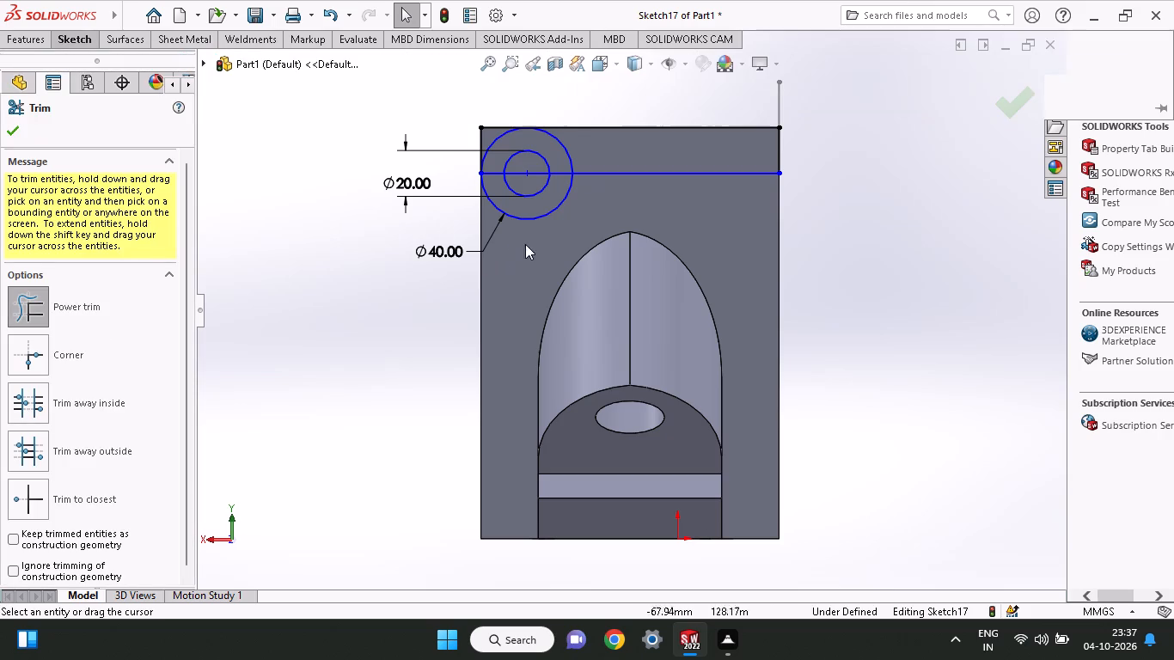
{"action": "left_click_drag", "start_coordinate": [535, 235], "coordinate": [533, 211]}
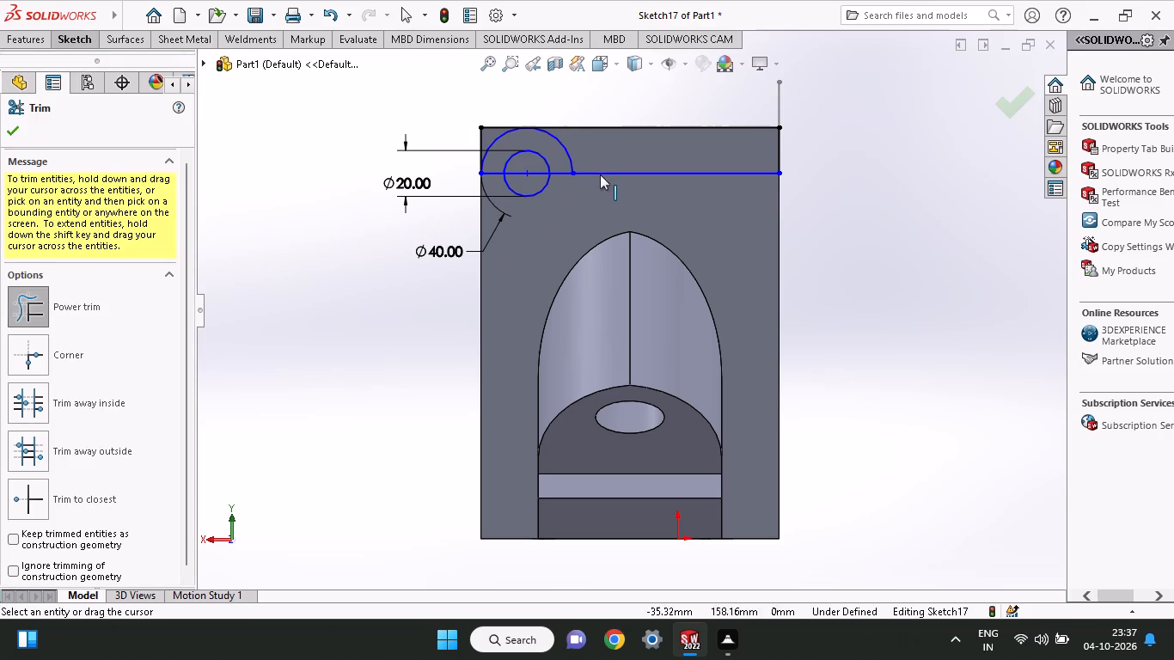
{"action": "left_click_drag", "start_coordinate": [587, 150], "coordinate": [488, 199]}
{"action": "left_click_drag", "start_coordinate": [503, 159], "coordinate": [497, 186]}
{"action": "left_click_drag", "start_coordinate": [585, 154], "coordinate": [574, 196]}
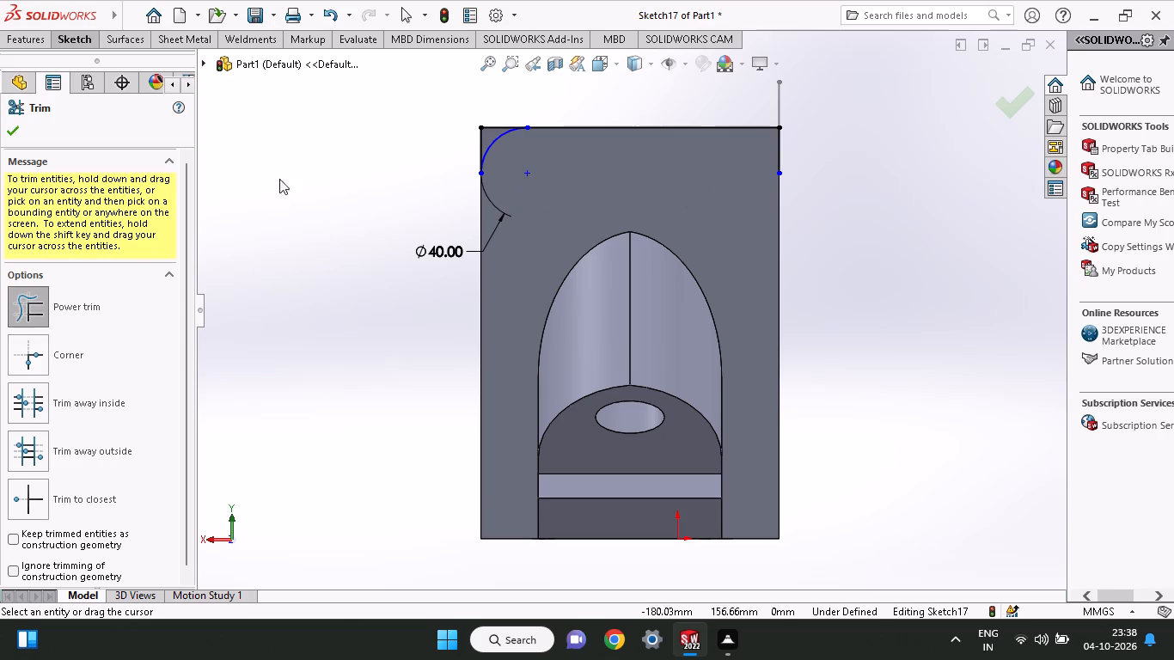
{"action": "left_click_drag", "start_coordinate": [741, 152], "coordinate": [824, 145]}
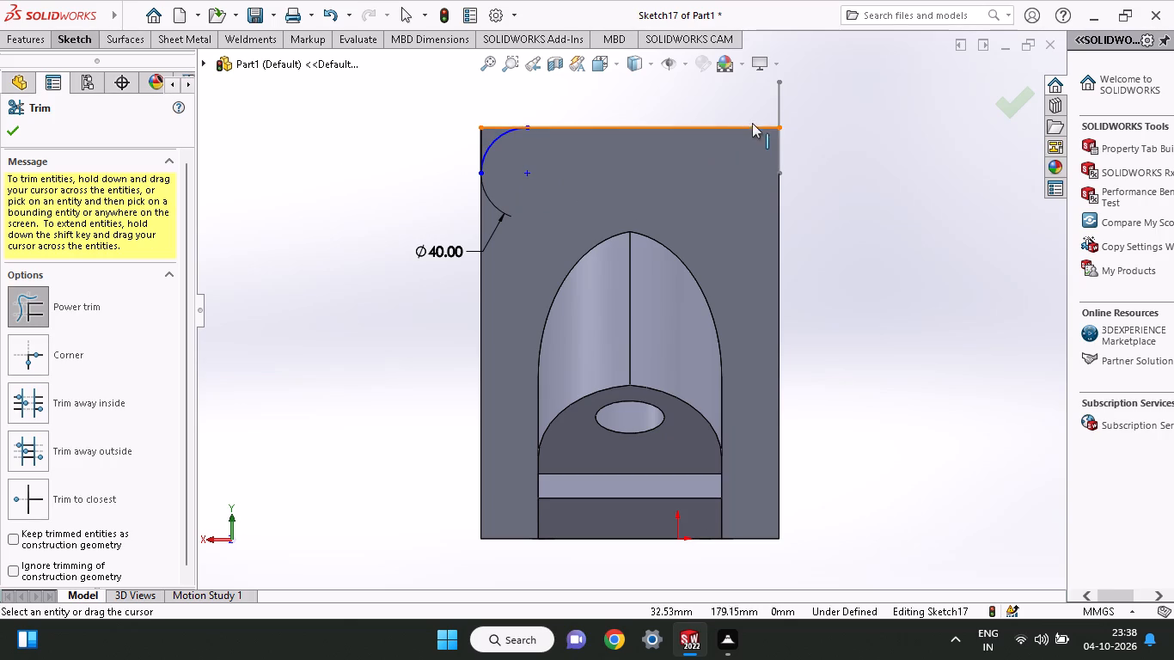
{"action": "left_click_drag", "start_coordinate": [752, 113], "coordinate": [841, 109]}
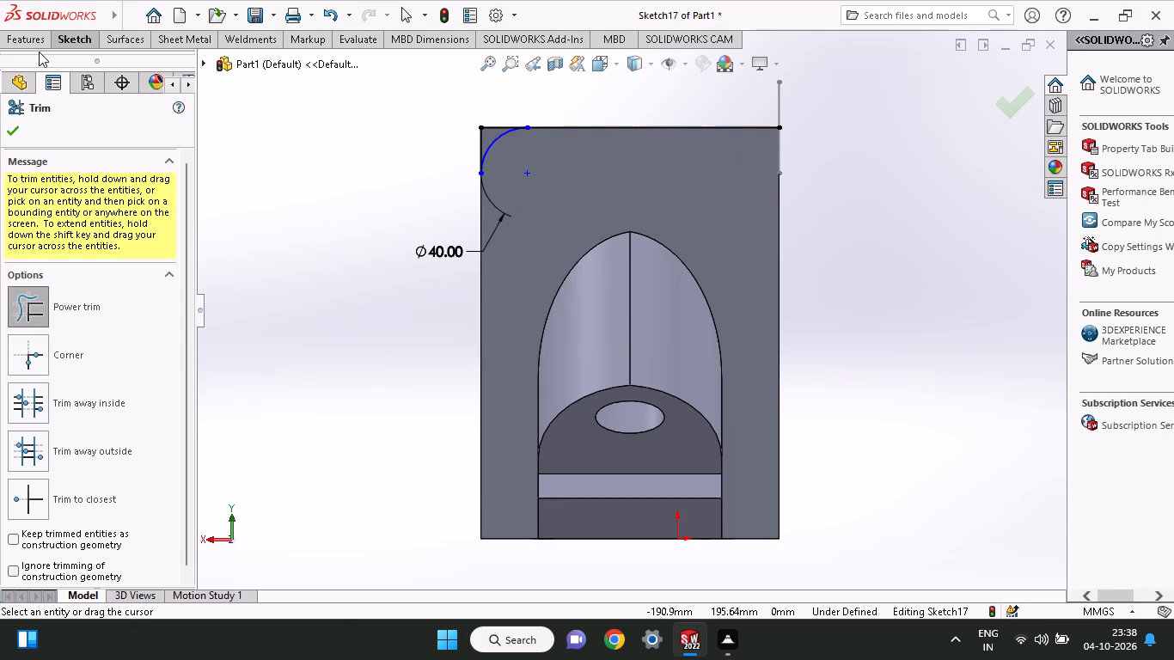
Round the arm's top corner with a 176 mm blind Extruded Cut of the small region outside the quarter arc.
{"action": "left_click", "coordinate": [34, 37]}
{"action": "left_click", "coordinate": [248, 83]}
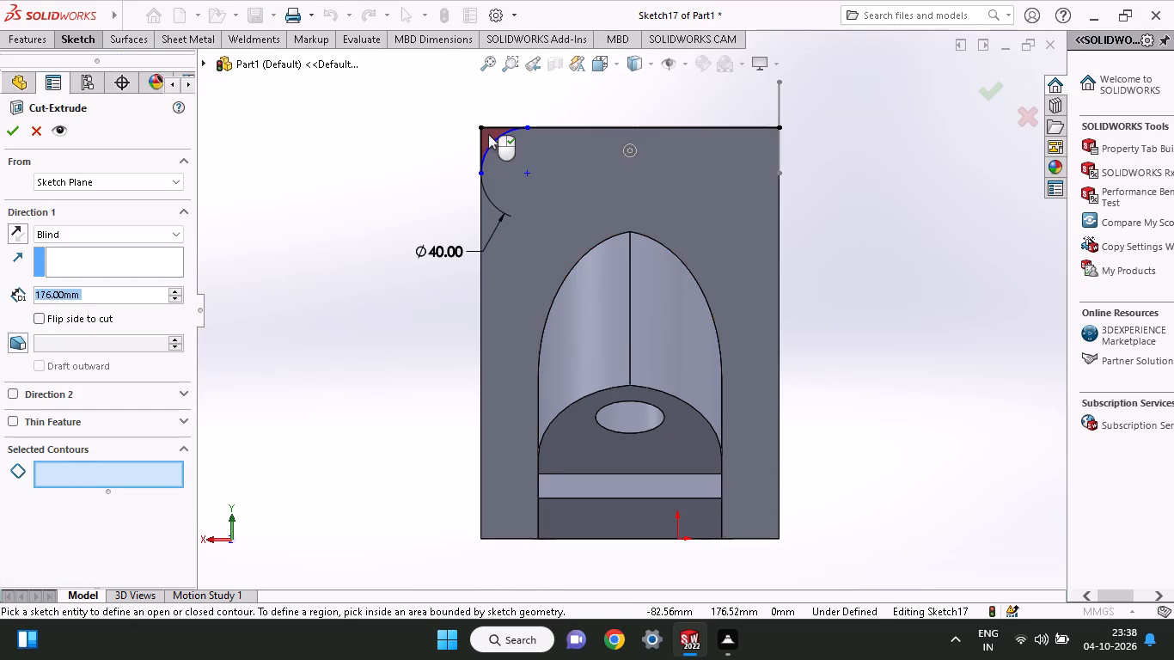
{"action": "left_click", "coordinate": [488, 134]}
{"action": "middle_click_drag", "start_coordinate": [425, 208], "coordinate": [480, 267]}
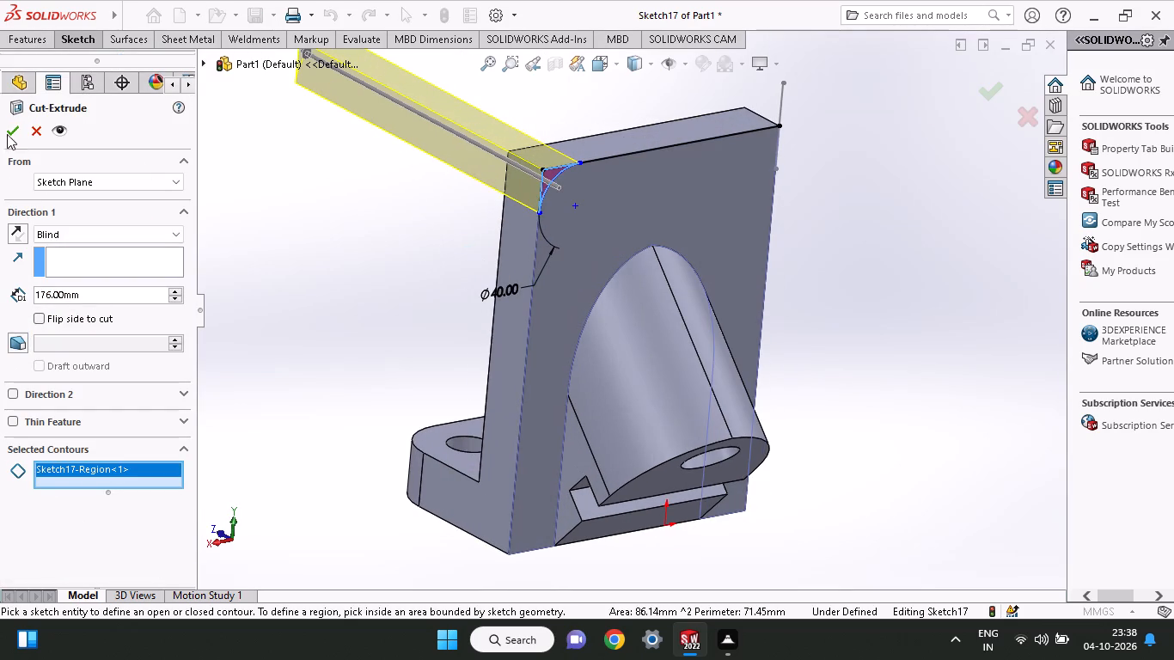
{"action": "left_click", "coordinate": [17, 135]}
{"action": "middle_click_drag", "start_coordinate": [296, 243], "coordinate": [254, 241]}
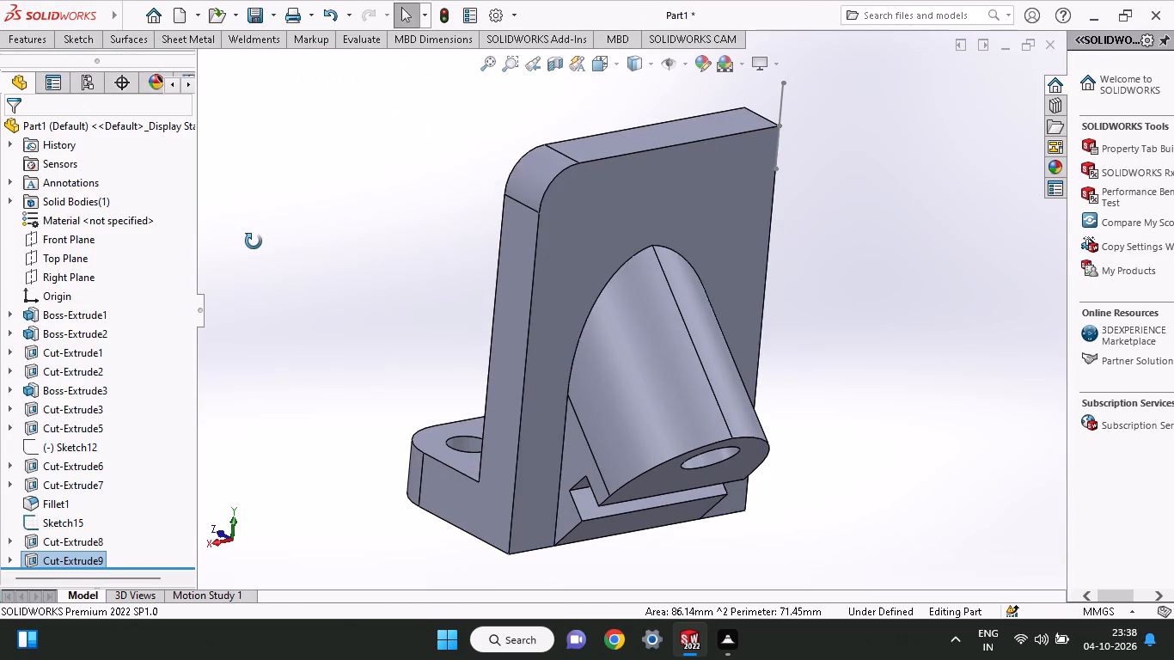
{"action": "middle_click_drag", "start_coordinate": [254, 241], "coordinate": [225, 434]}
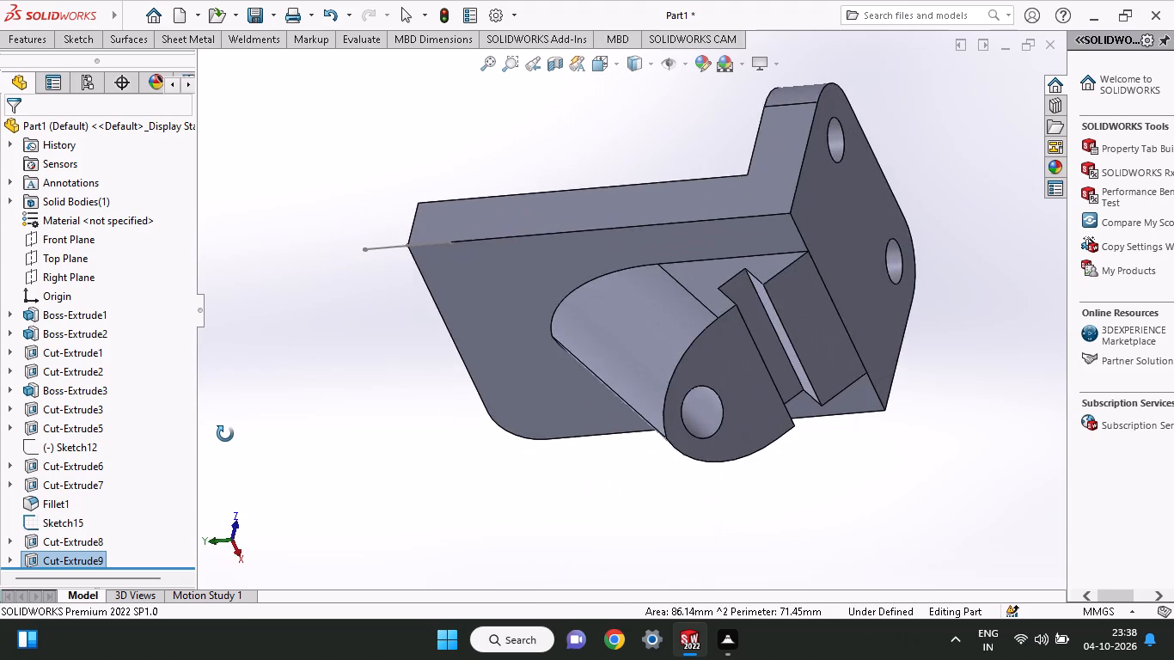
Start a sketch on the plate's large face around the angled boss and draw a circle about 38.5 mm in diameter near the unrounded corner.
{"action": "middle_click_drag", "start_coordinate": [225, 434], "coordinate": [422, 211]}
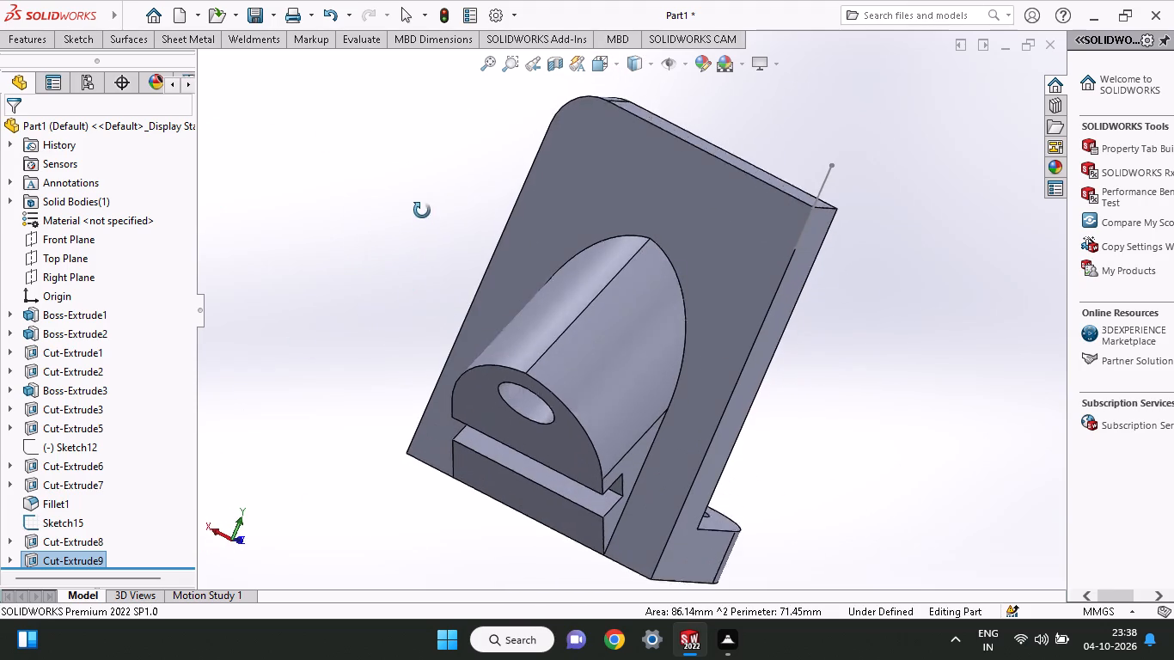
{"action": "middle_click_drag", "start_coordinate": [422, 211], "coordinate": [425, 198]}
{"action": "left_click", "coordinate": [699, 188]}
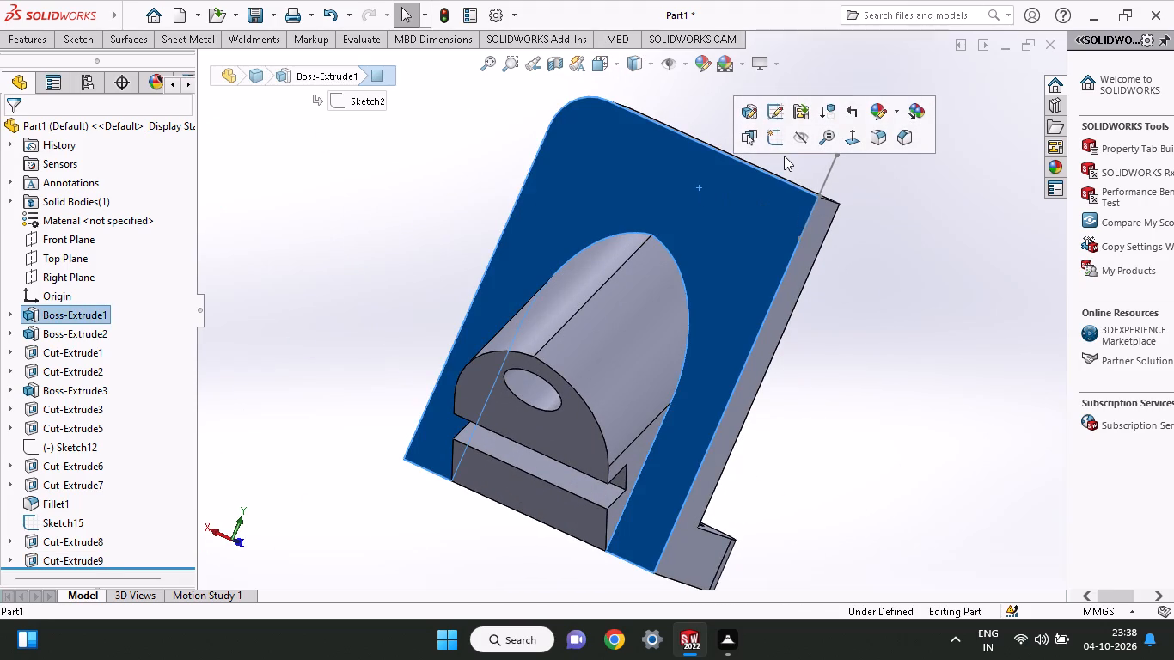
{"action": "left_click", "coordinate": [778, 148]}
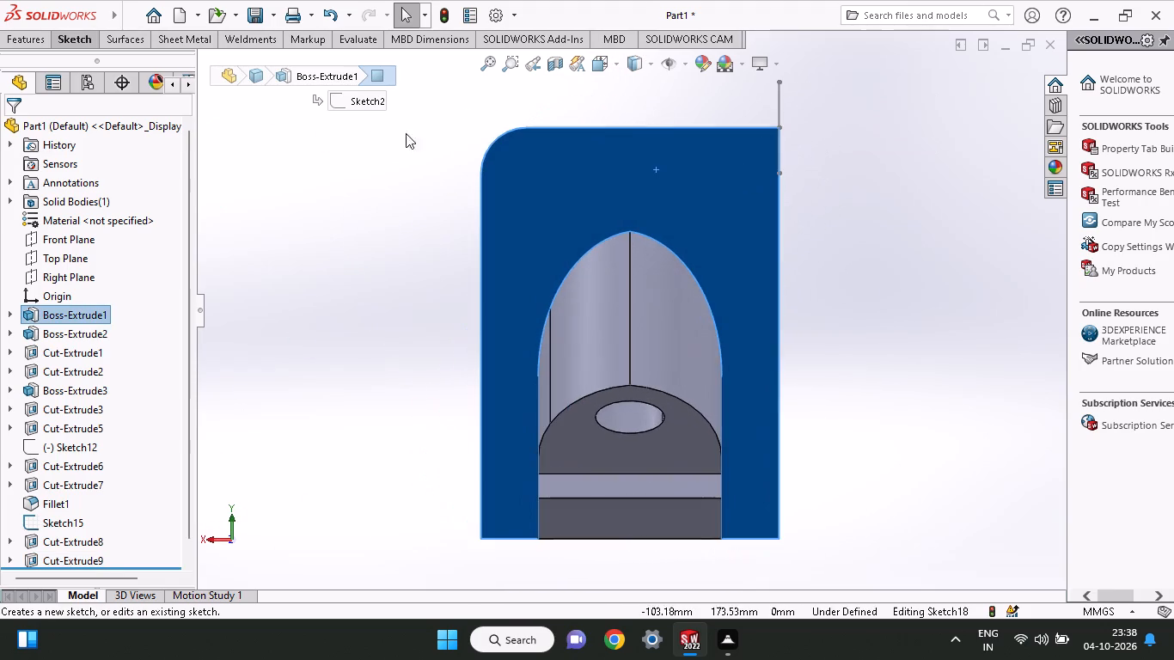
{"action": "left_click", "coordinate": [67, 44]}
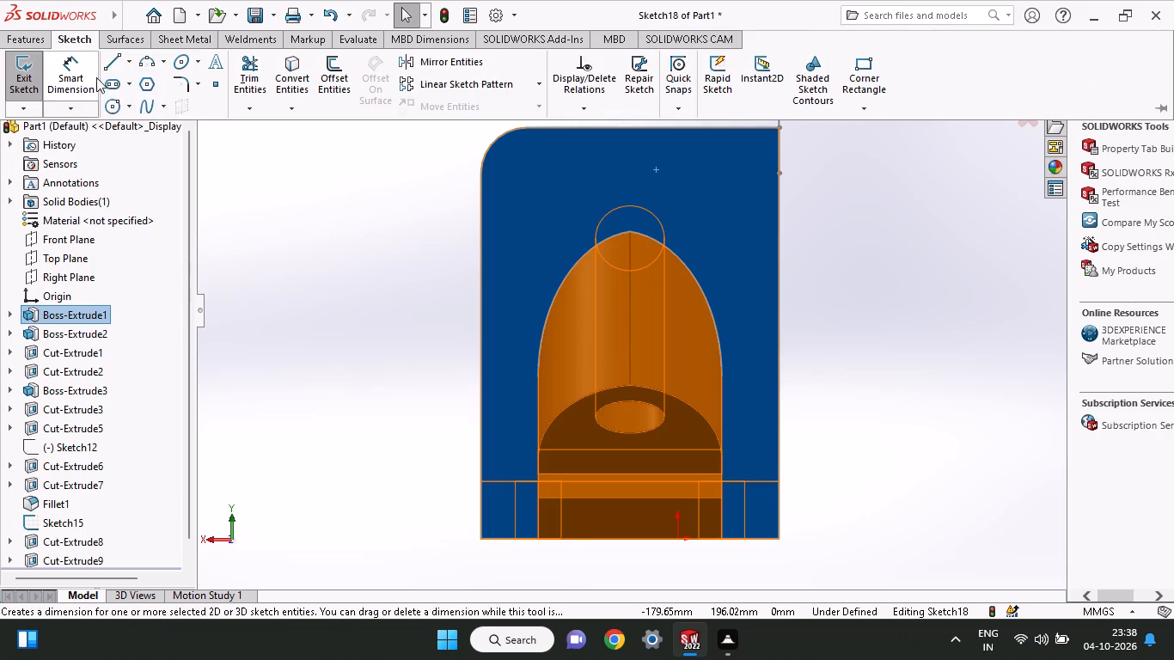
{"action": "left_click", "coordinate": [101, 111]}
{"action": "left_click", "coordinate": [113, 106]}
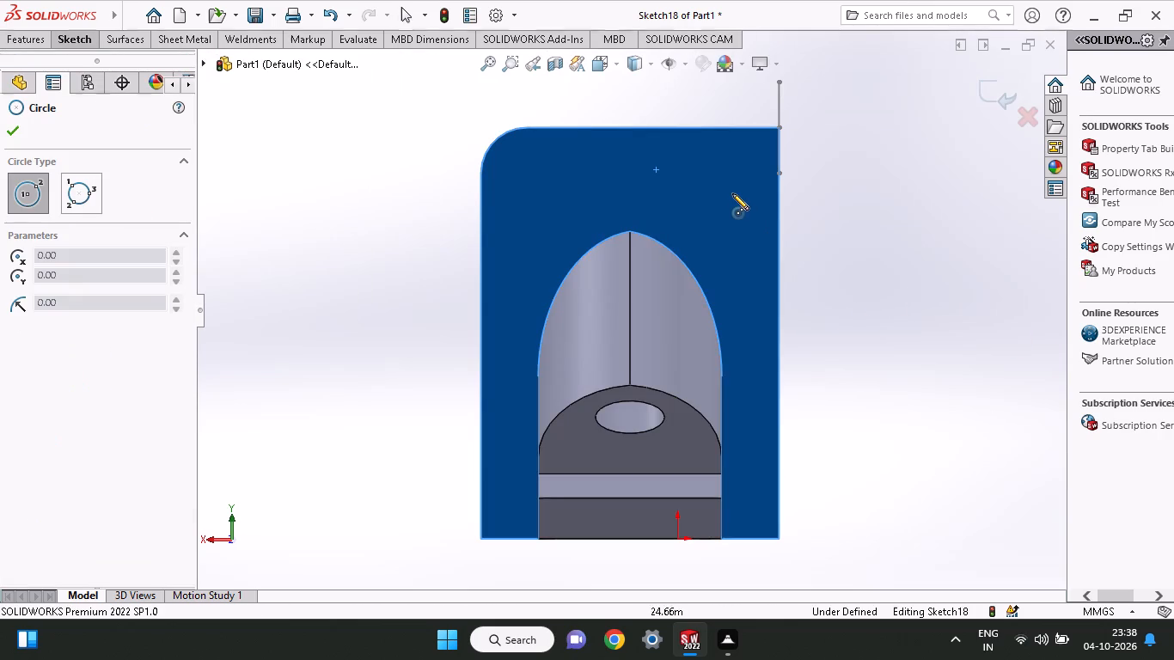
{"action": "left_click", "coordinate": [735, 175]}
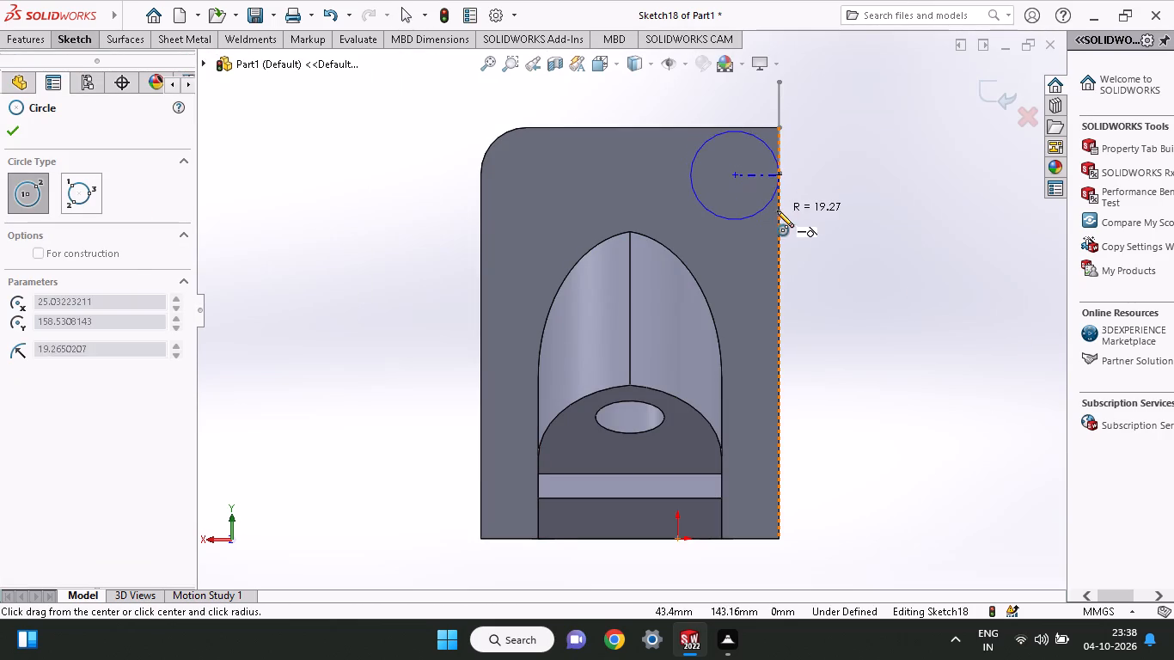
{"action": "left_click", "coordinate": [777, 211]}
Dimension the corner circle's diameter as 40 mm.
{"action": "left_click", "coordinate": [83, 43]}
{"action": "left_click", "coordinate": [85, 56]}
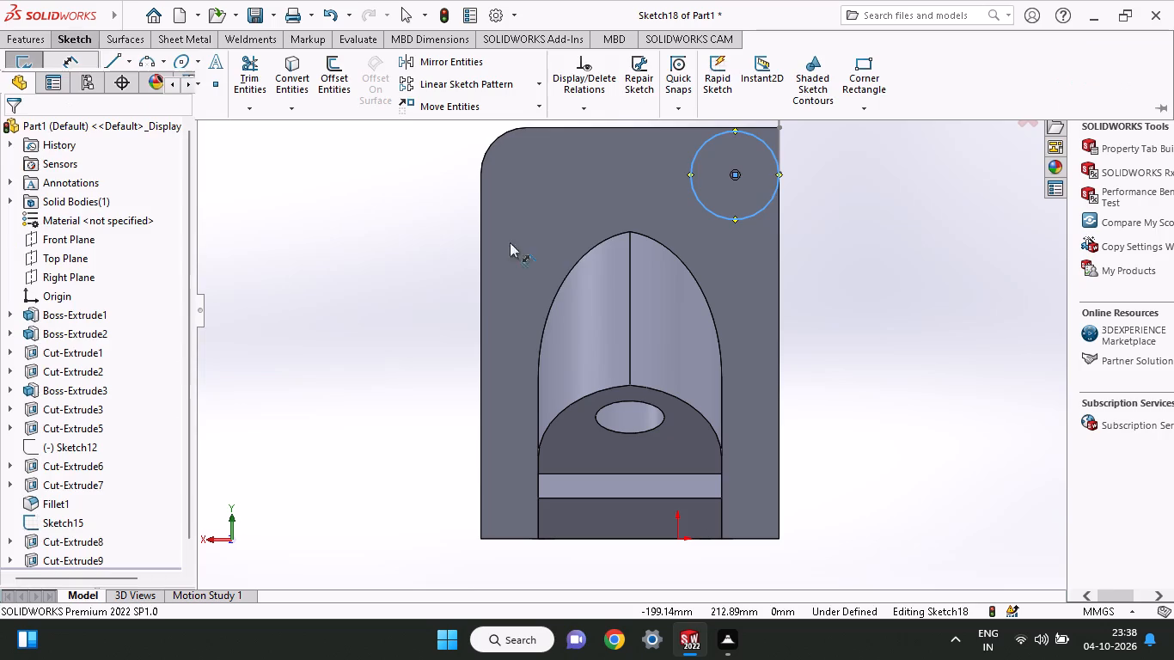
{"action": "left_click", "coordinate": [759, 211]}
{"action": "left_click", "coordinate": [847, 223]}
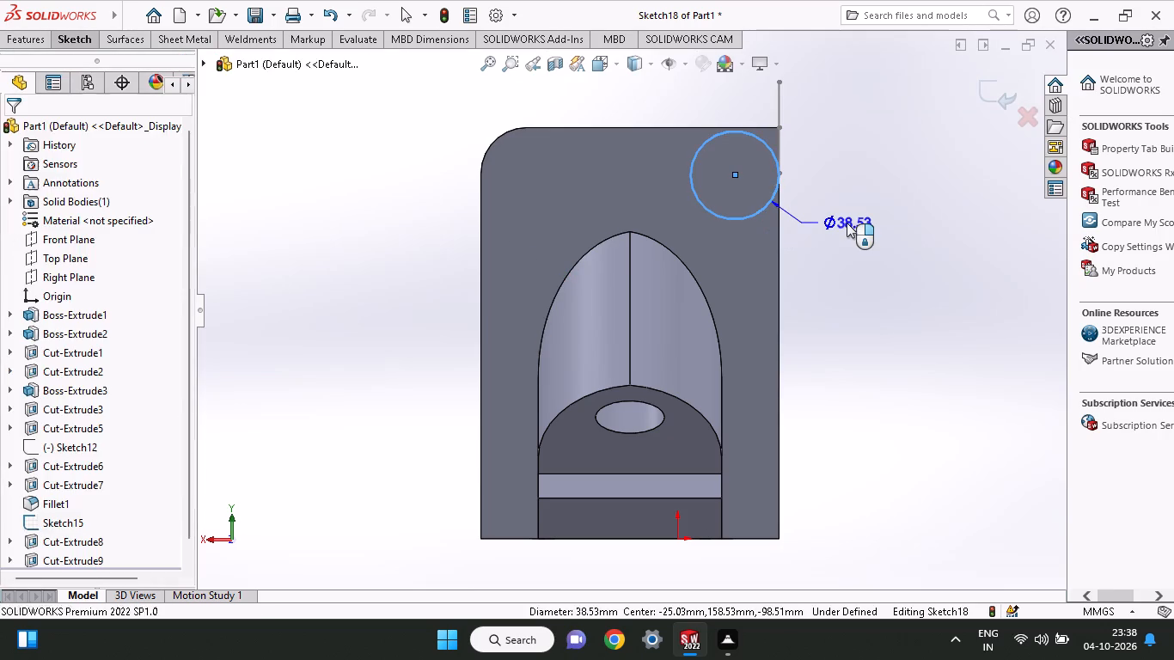
{"action": "type", "text": "20"}
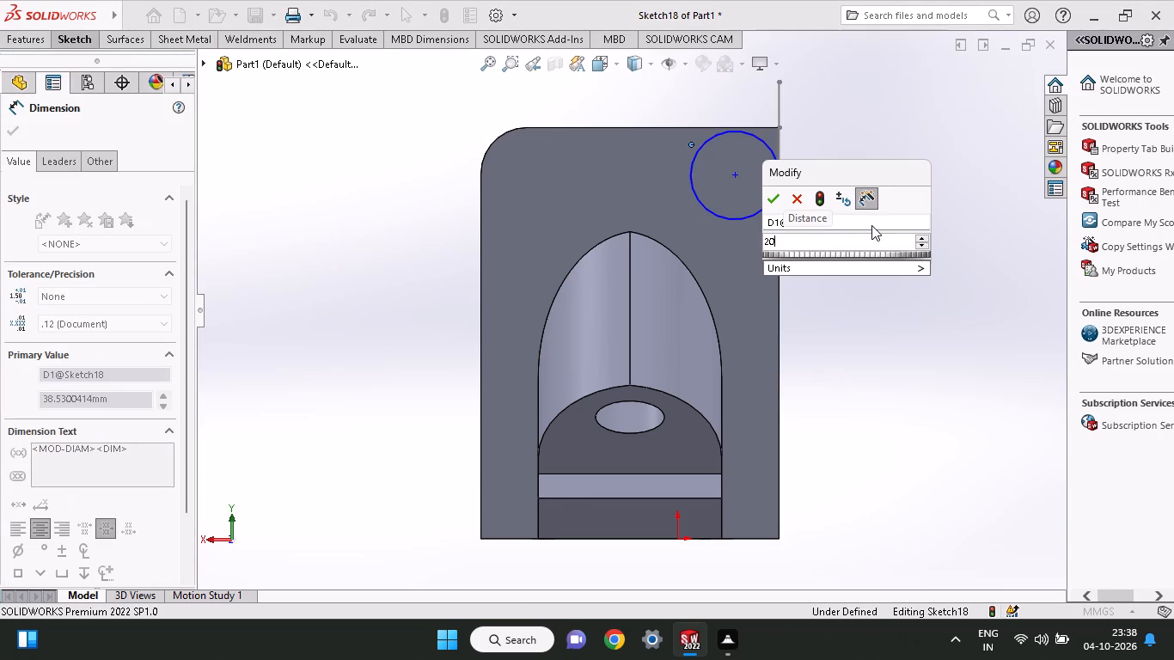
{"action": "key", "text": "Return"}
{"action": "double_click", "coordinate": [829, 217]}
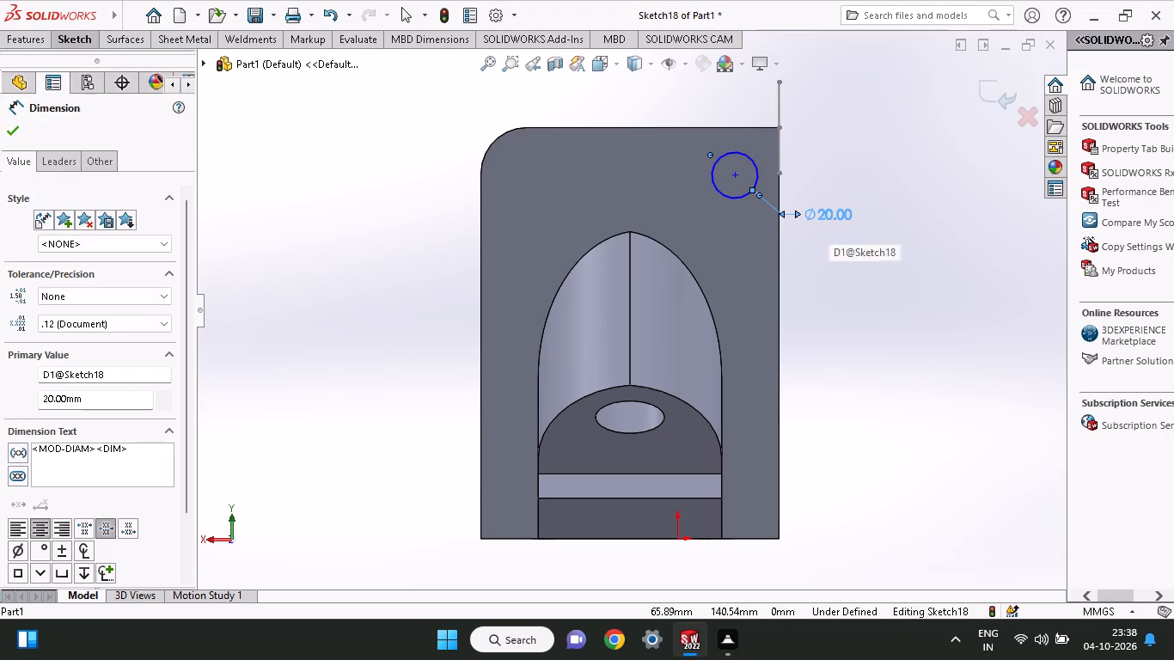
{"action": "type", "text": "40"}
{"action": "key", "text": "Return"}
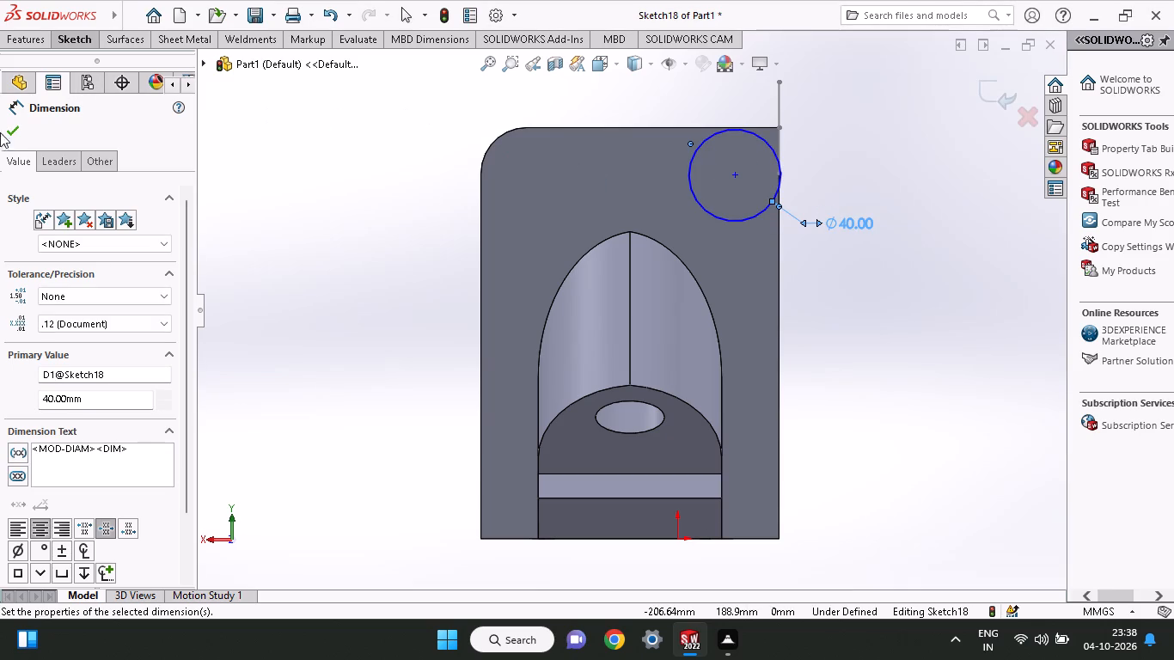
{"action": "left_click", "coordinate": [5, 135]}
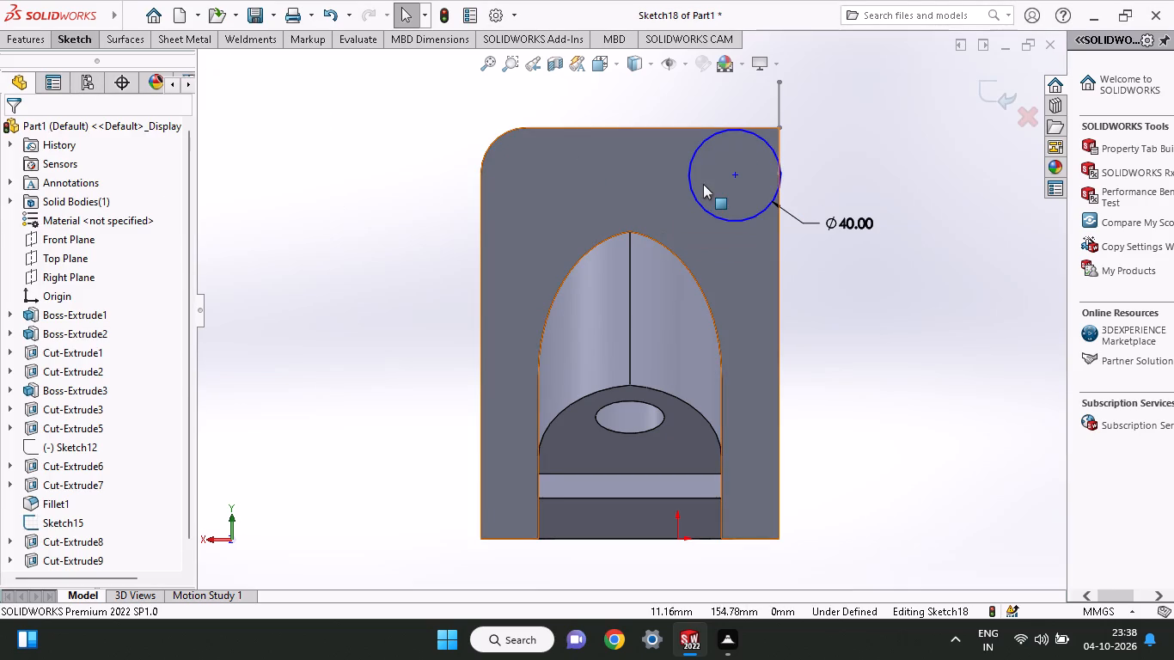
Add a tangent relation between the 40 mm circle and the face's top edge.
{"action": "left_click", "coordinate": [695, 198]}
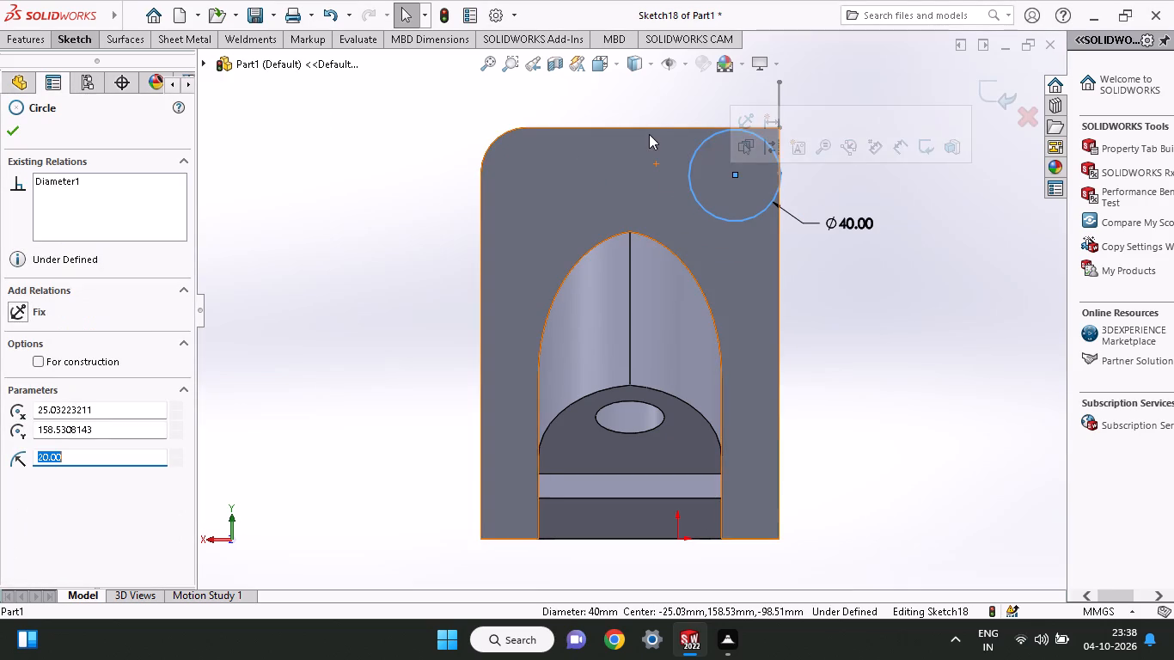
{"action": "left_click", "coordinate": [649, 125], "text": "shift"}
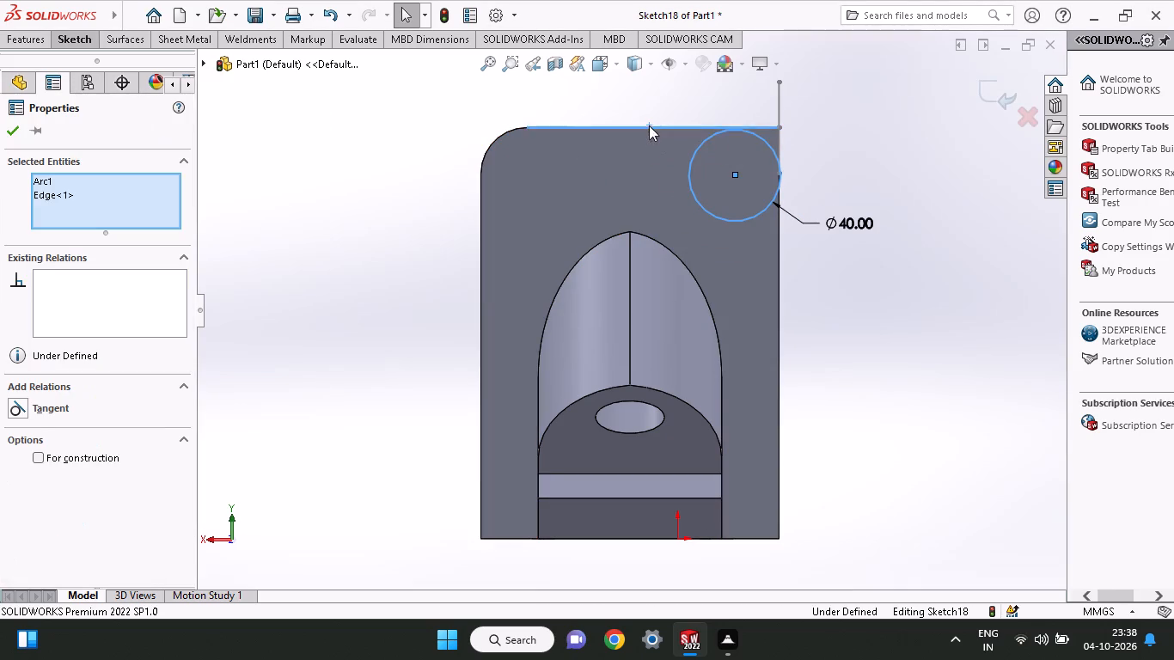
{"action": "left_click", "coordinate": [62, 404]}
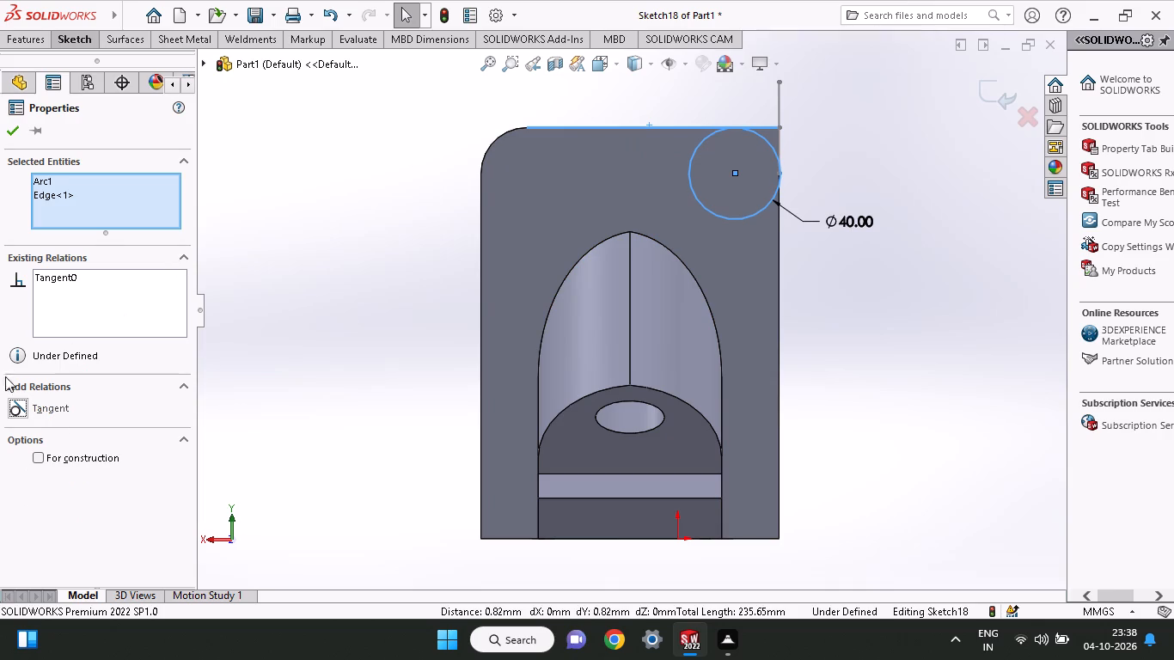
{"action": "left_click", "coordinate": [15, 136]}
Draw two connected lines from the circle's top point along the top edge to the sharp corner, and down to the circle's outer side point.
{"action": "left_click", "coordinate": [91, 46]}
{"action": "left_click", "coordinate": [107, 64]}
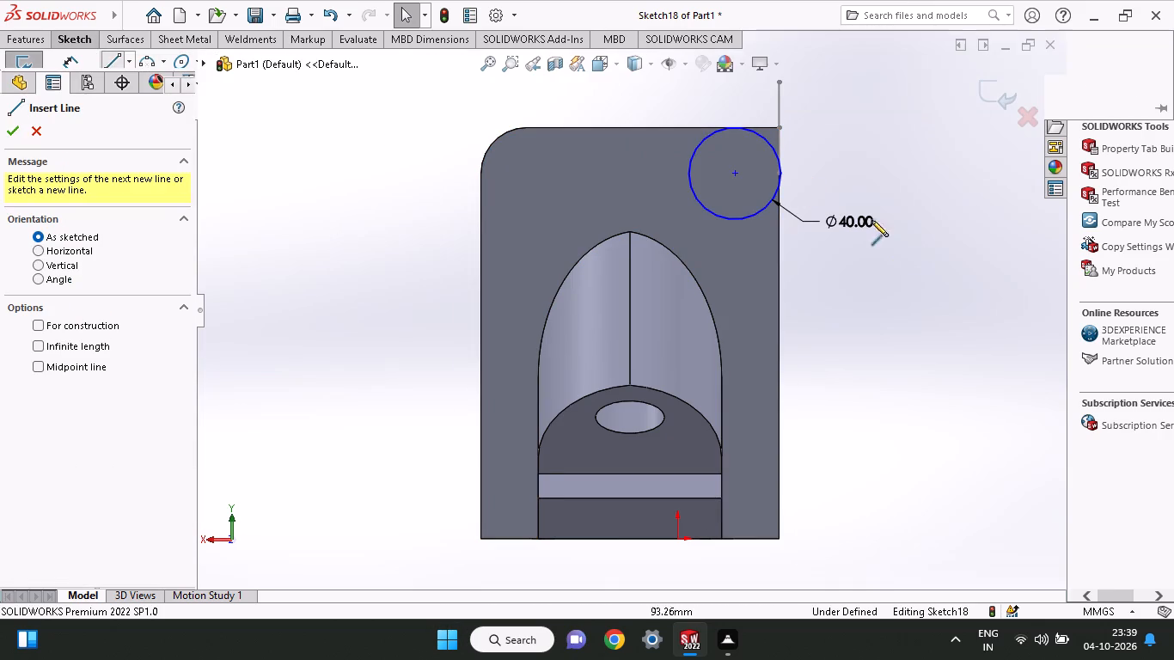
{"action": "left_click", "coordinate": [732, 129]}
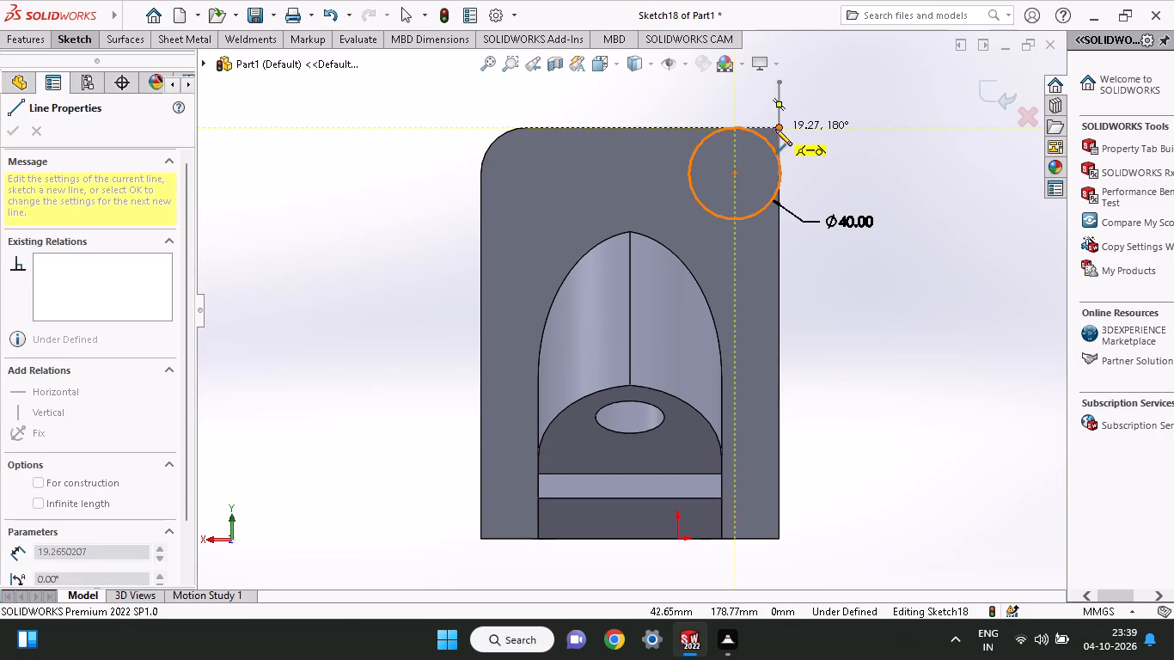
{"action": "left_click", "coordinate": [775, 129]}
{"action": "left_click", "coordinate": [780, 171]}
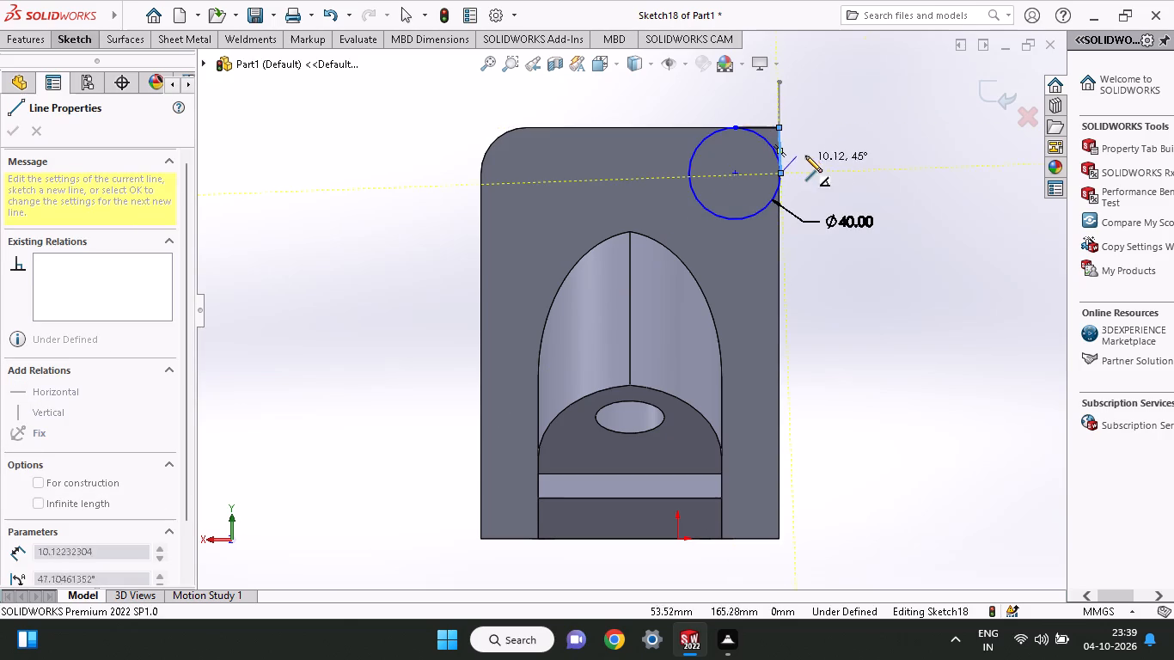
{"action": "right_click", "coordinate": [810, 153]}
{"action": "left_click", "coordinate": [829, 173]}
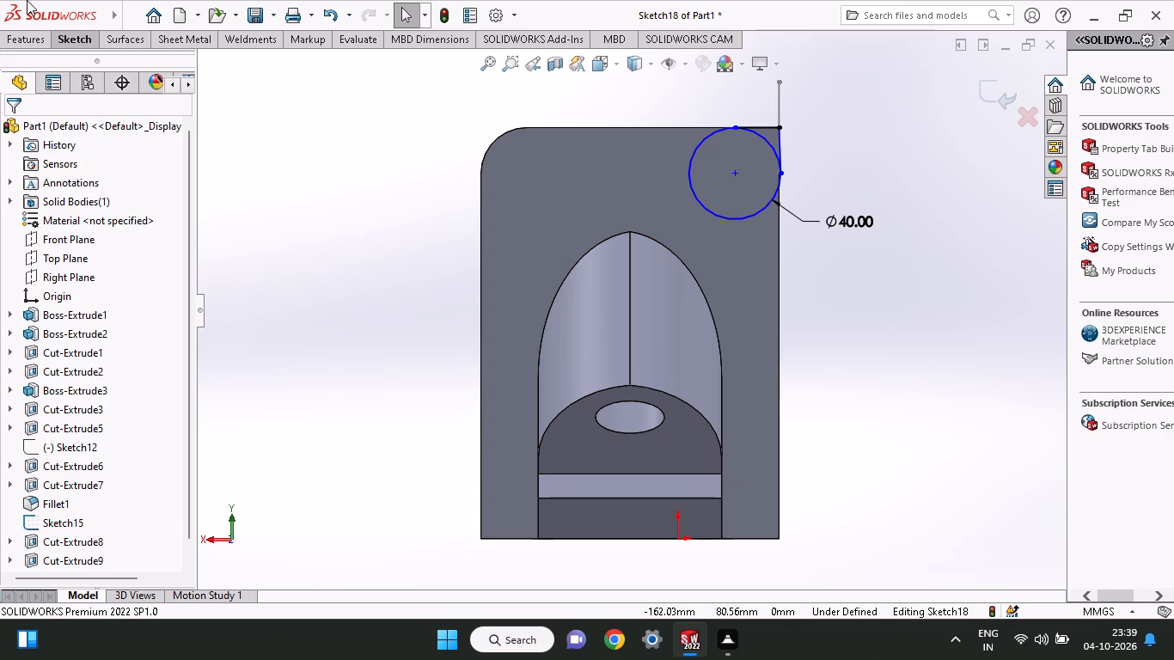
Power-trim the 40 mm circle, keeping only the quarter arc at the corner.
{"action": "left_click", "coordinate": [70, 32]}
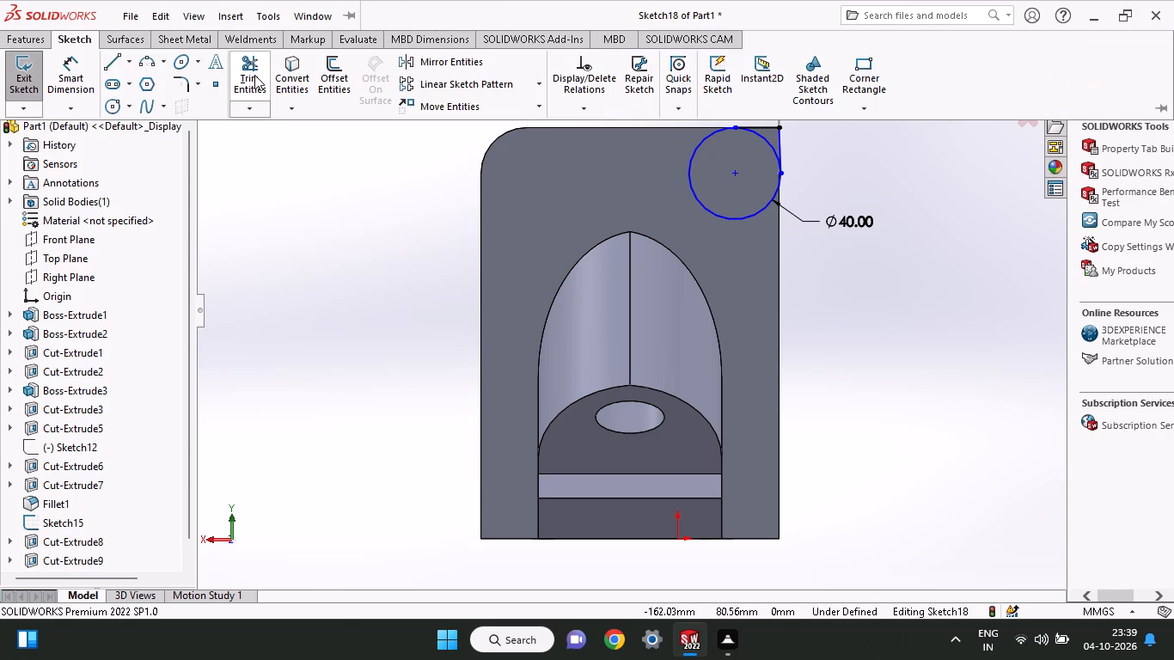
{"action": "left_click", "coordinate": [253, 71]}
{"action": "left_click_drag", "start_coordinate": [680, 196], "coordinate": [724, 175]}
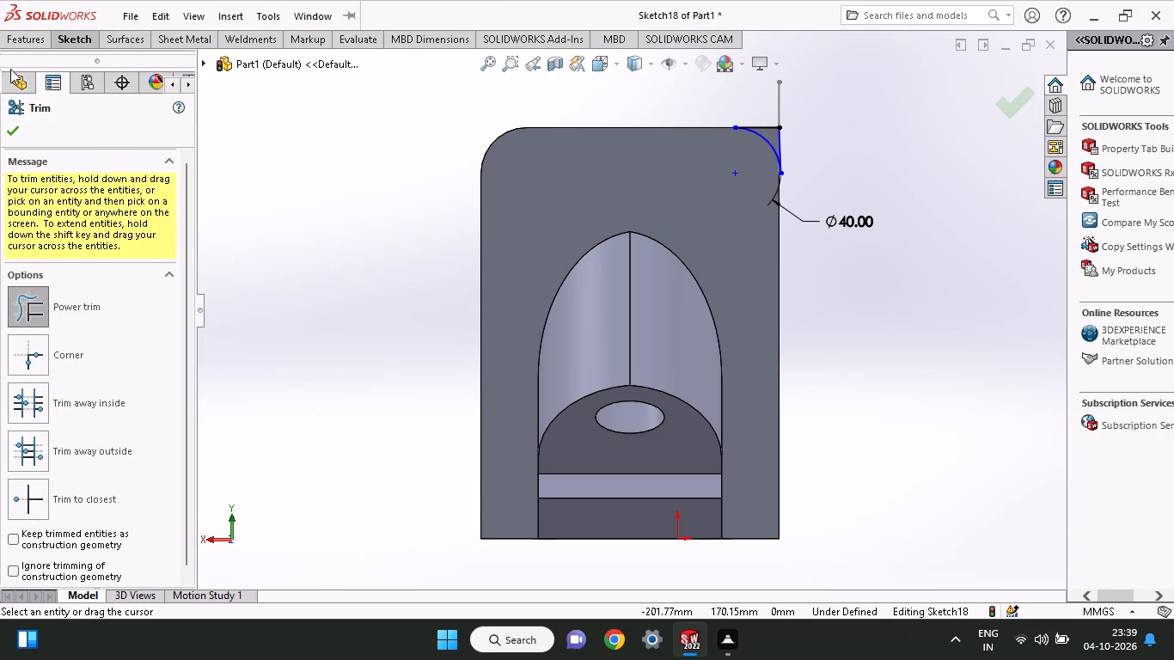
Round the second top corner with a 176 mm blind Extruded Cut of the small region outside the quarter arc.
{"action": "left_click", "coordinate": [23, 40]}
{"action": "left_click", "coordinate": [249, 76]}
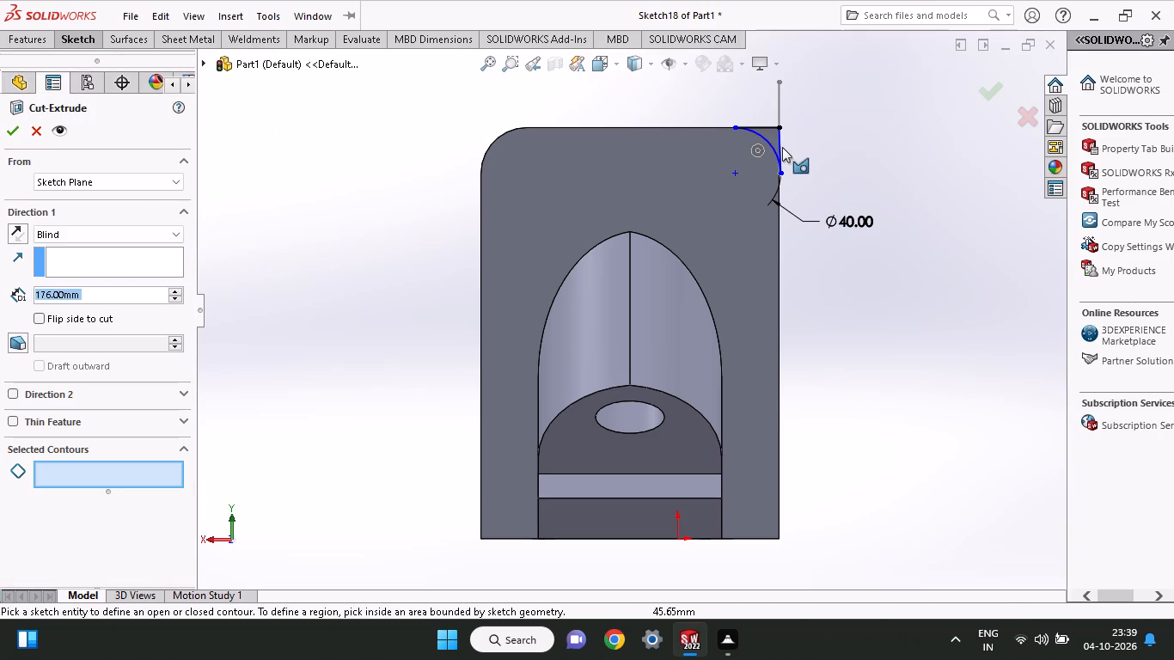
{"action": "left_click", "coordinate": [772, 137]}
{"action": "middle_click_drag", "start_coordinate": [847, 180], "coordinate": [838, 206]}
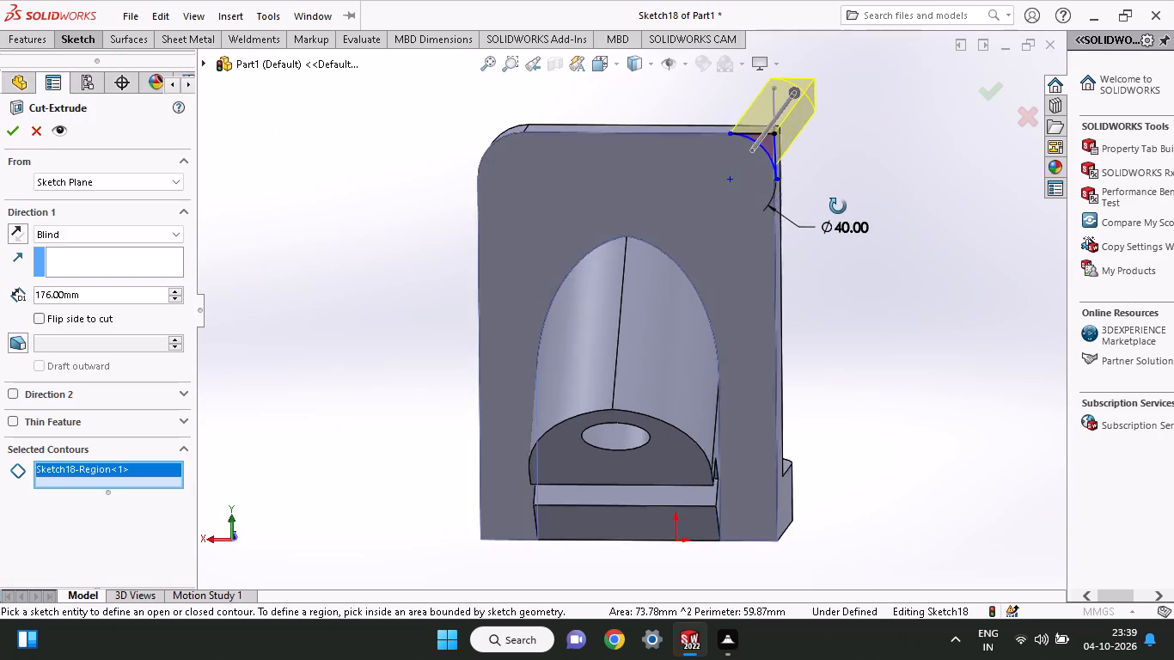
{"action": "middle_click_drag", "start_coordinate": [838, 206], "coordinate": [829, 221]}
{"action": "left_click", "coordinate": [15, 133]}
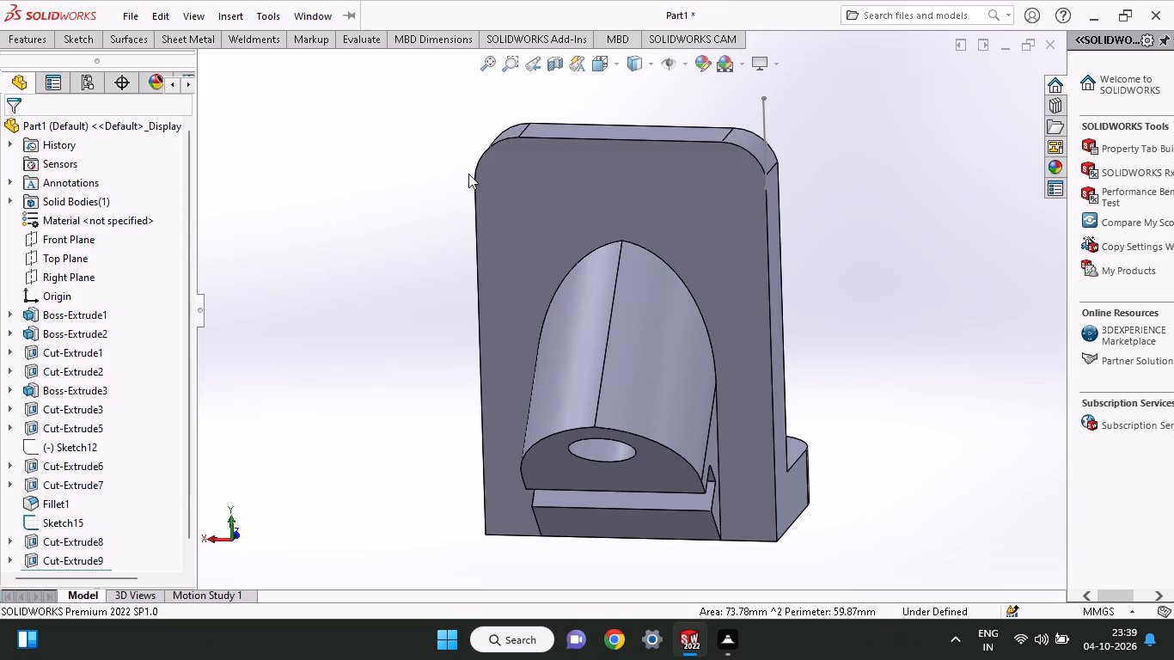
Start a new sketch on the same large face, which now has both top corners rounded.
{"action": "left_click", "coordinate": [509, 189]}
{"action": "left_click", "coordinate": [580, 145]}
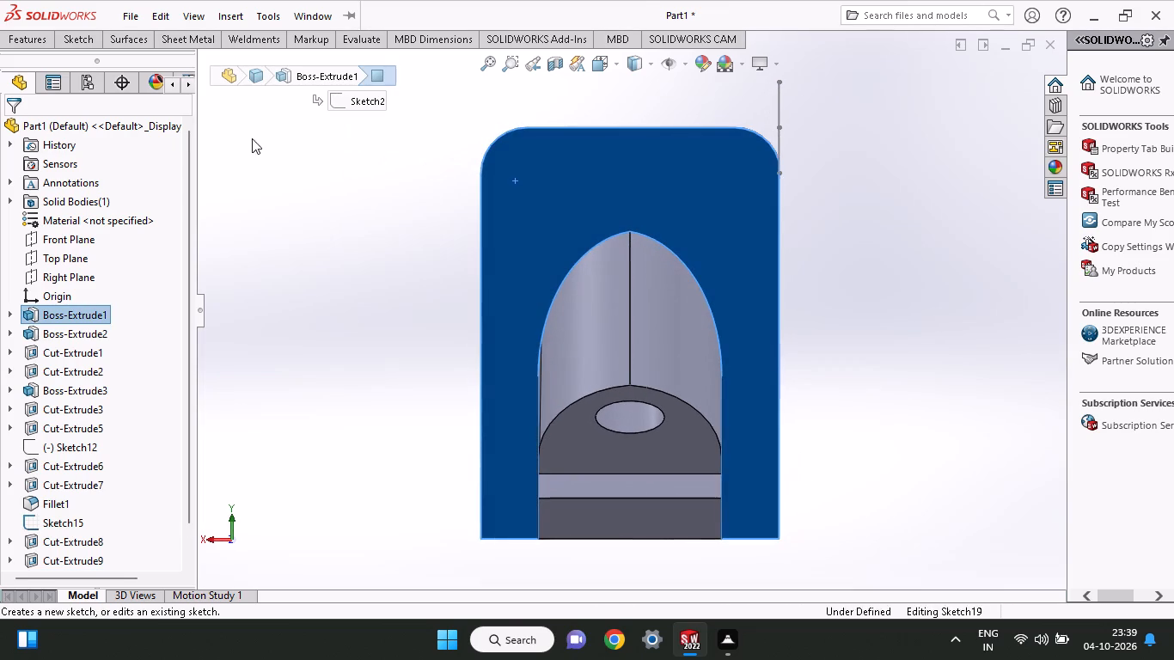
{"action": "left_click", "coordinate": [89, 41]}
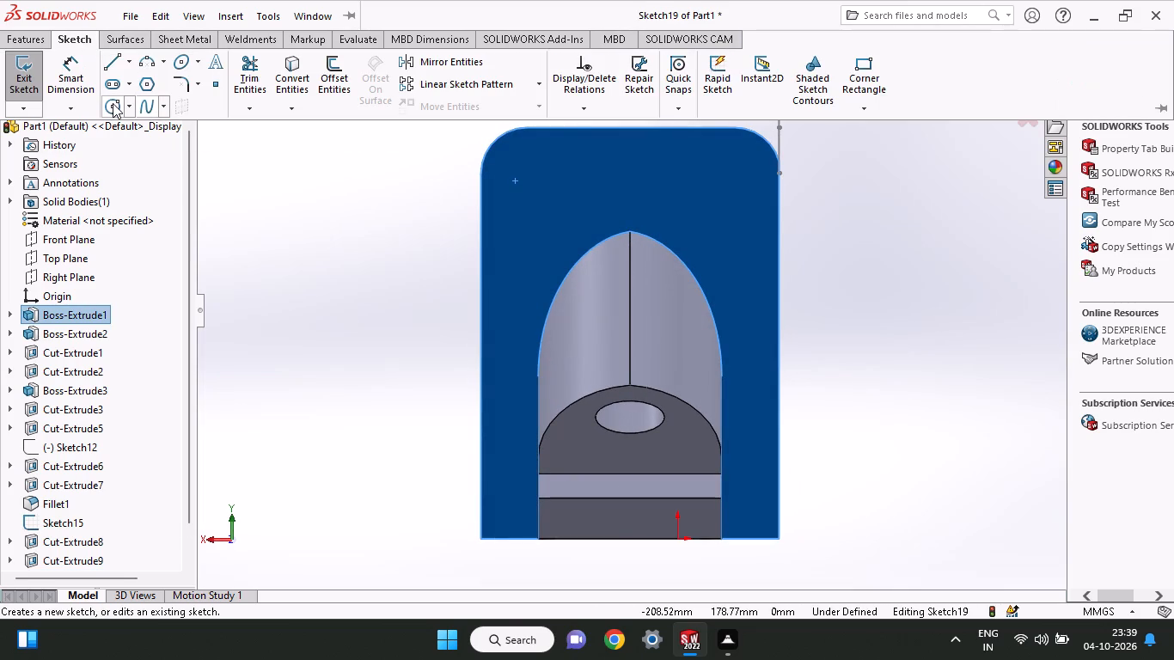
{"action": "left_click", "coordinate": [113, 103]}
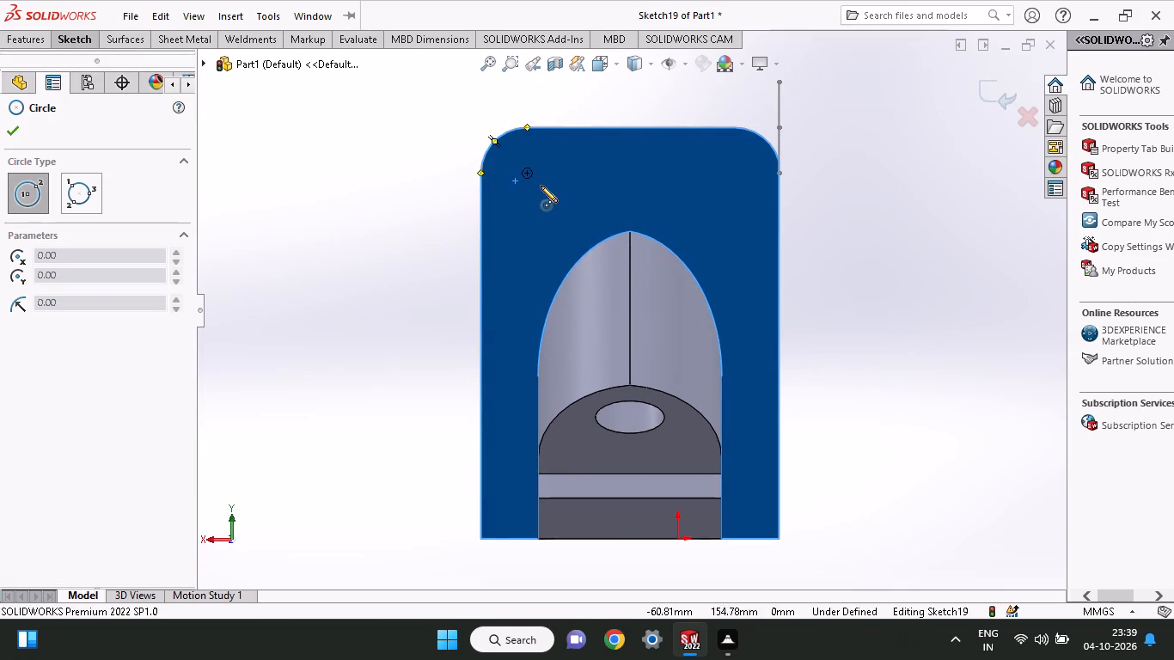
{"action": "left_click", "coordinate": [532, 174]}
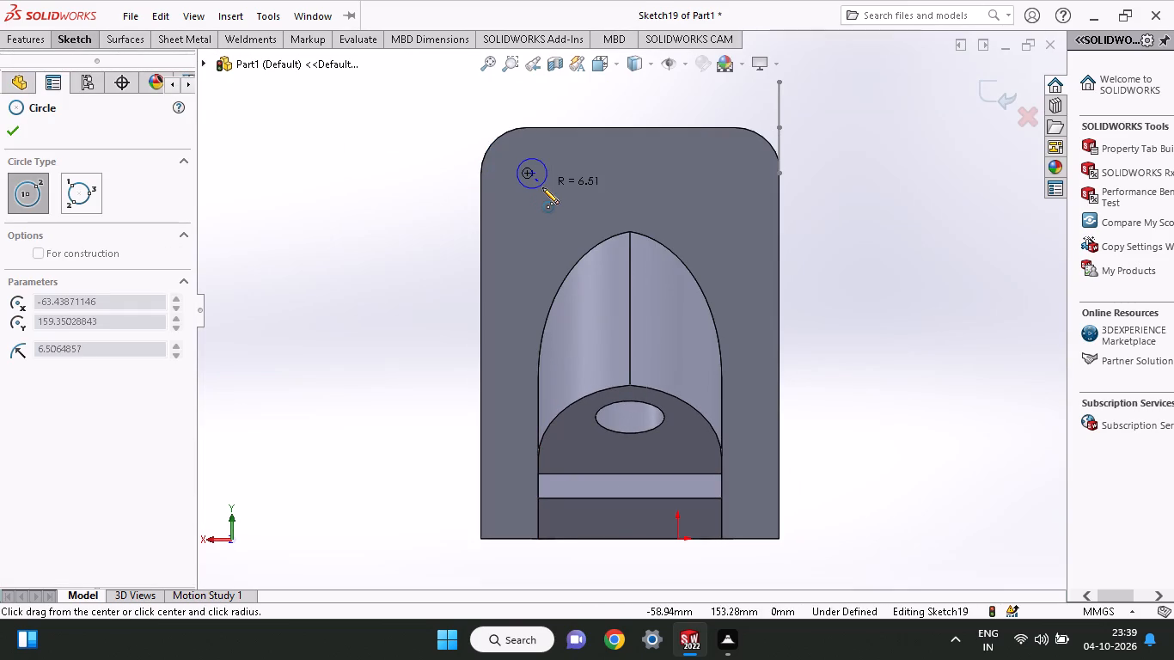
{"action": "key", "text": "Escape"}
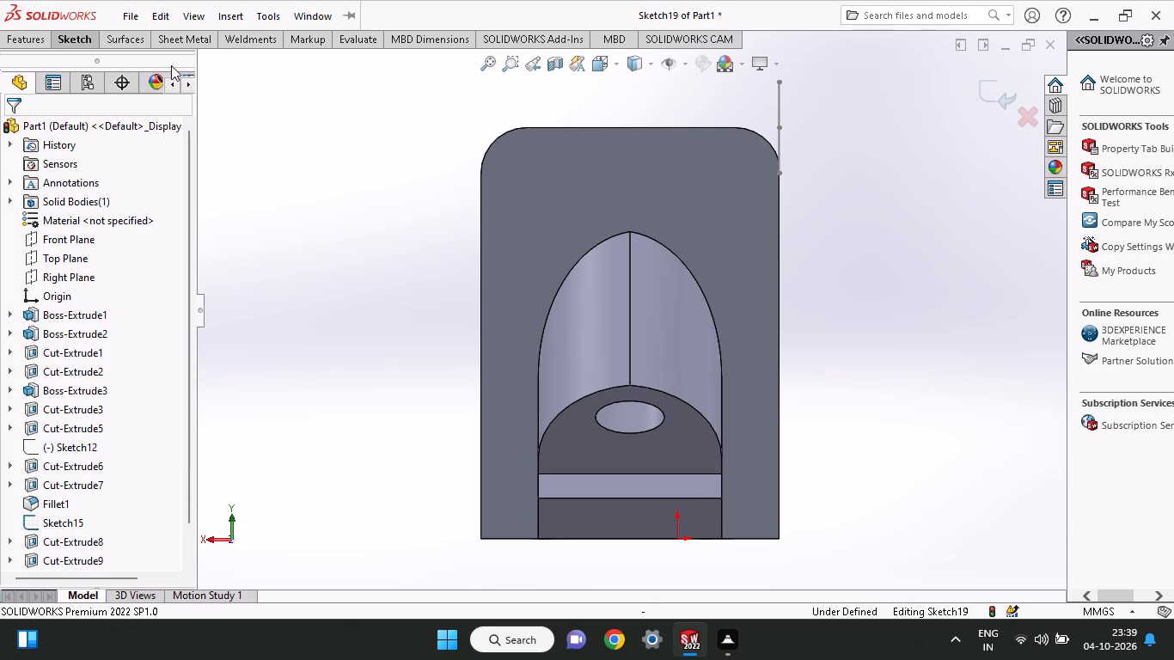
Sketch a circle with a radius of about 7.3 mm, centred on the arc centre of the first rounded top corner.
{"action": "left_click", "coordinate": [87, 48]}
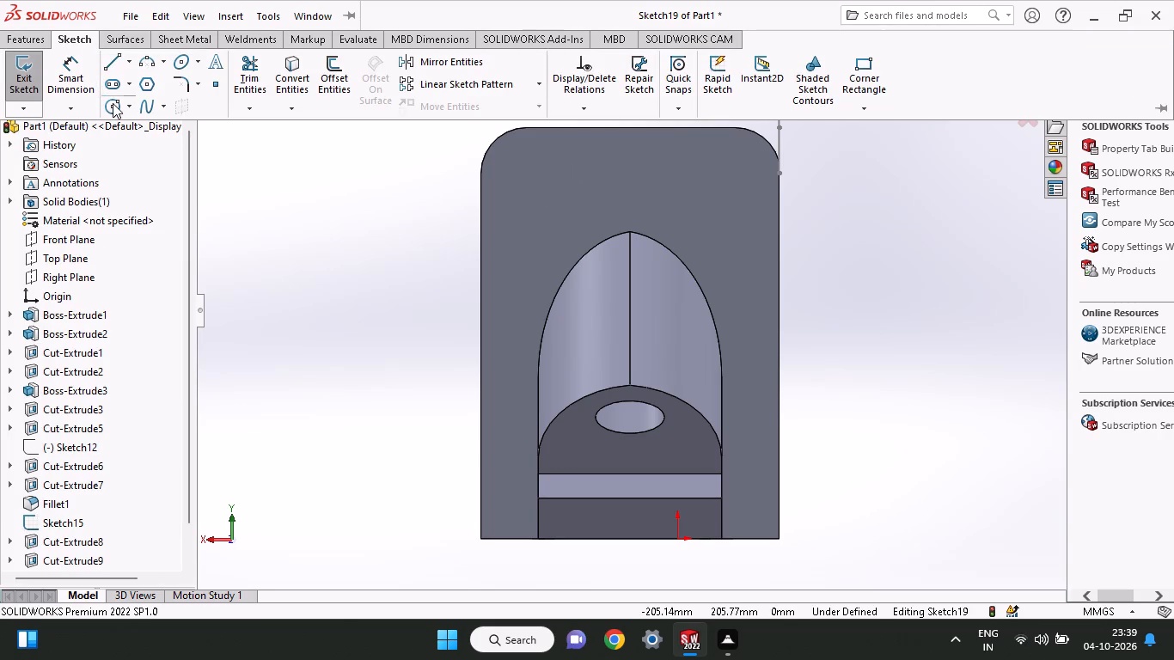
{"action": "left_click", "coordinate": [113, 103]}
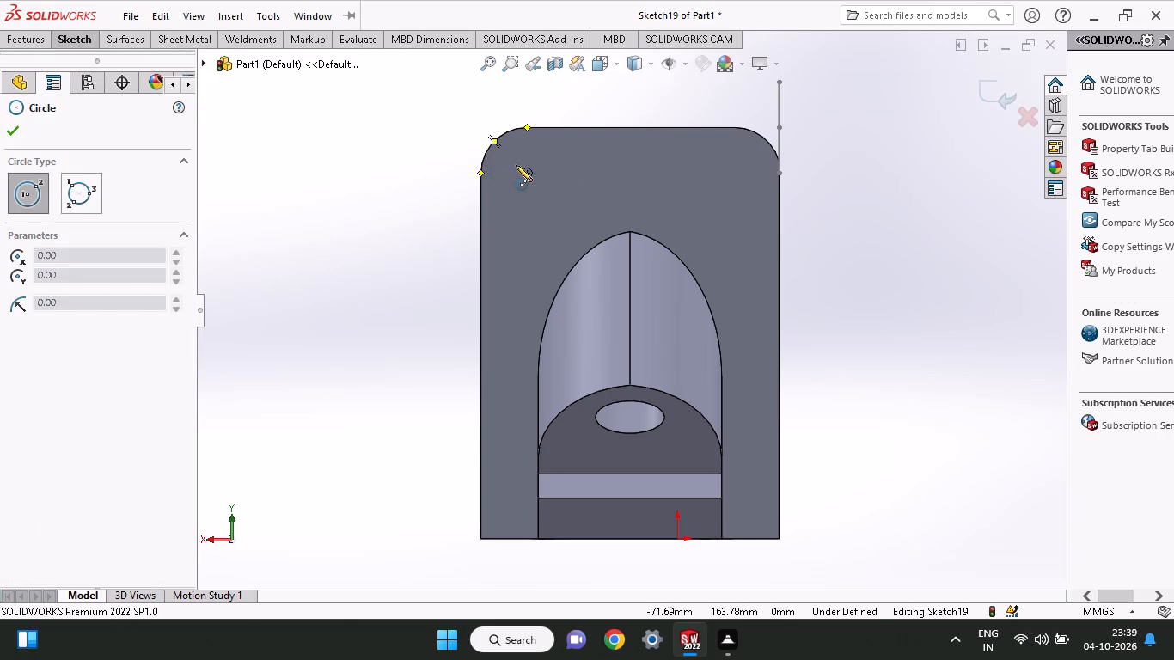
{"action": "left_click", "coordinate": [529, 176]}
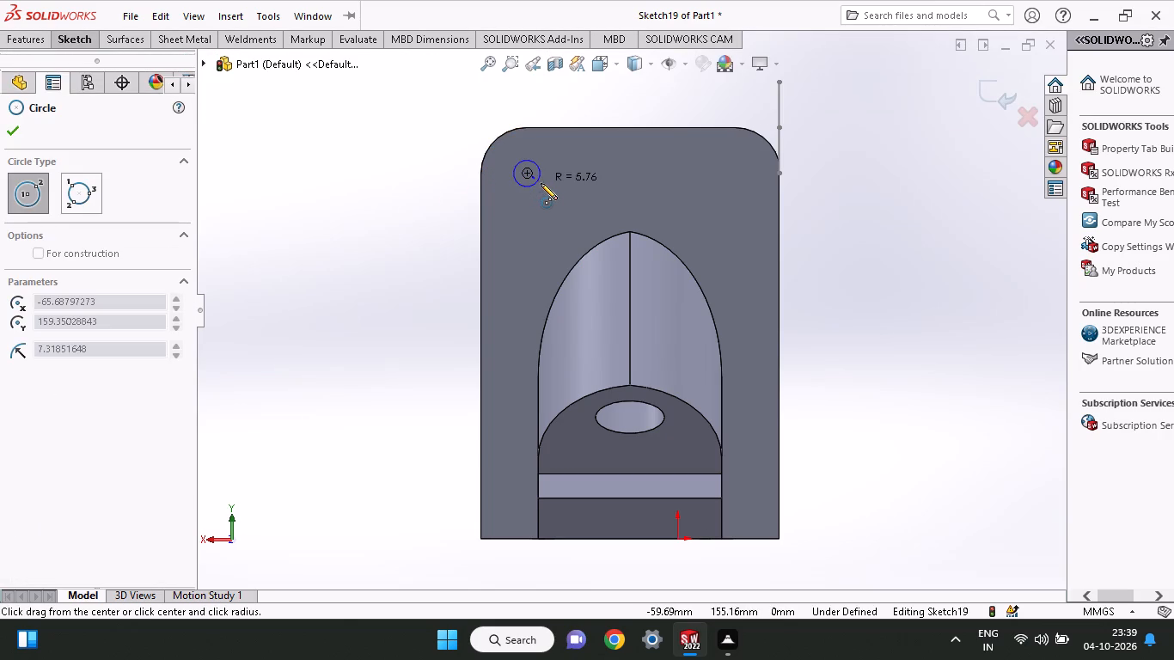
{"action": "left_click", "coordinate": [541, 183]}
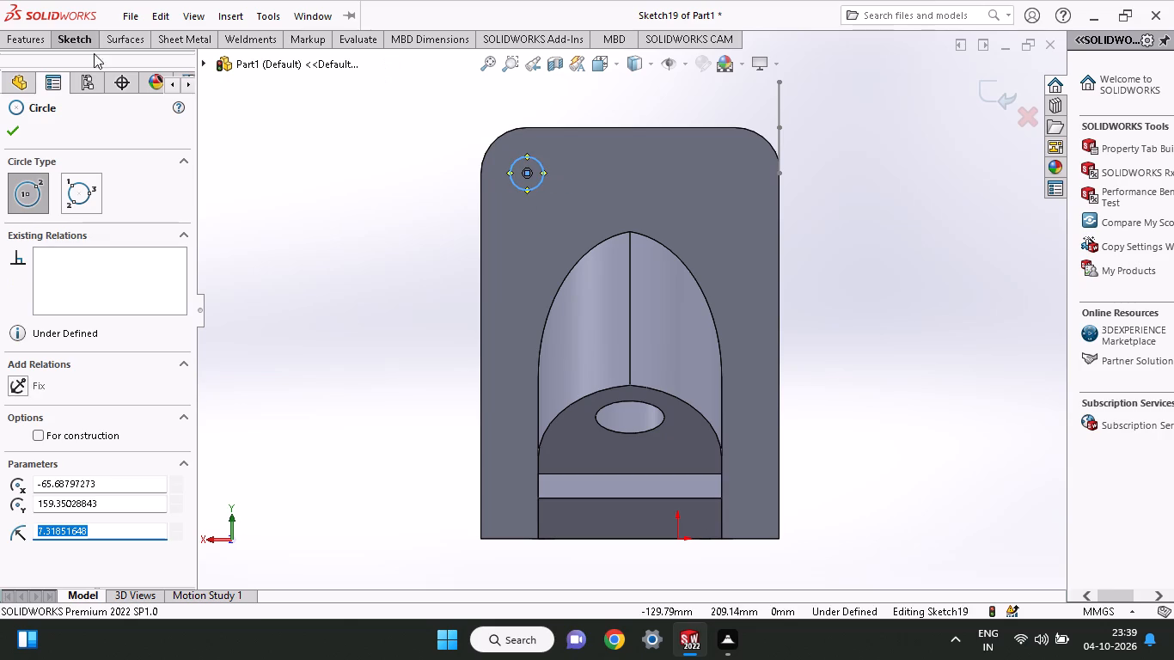
{"action": "left_click", "coordinate": [87, 44]}
{"action": "left_click", "coordinate": [107, 98]}
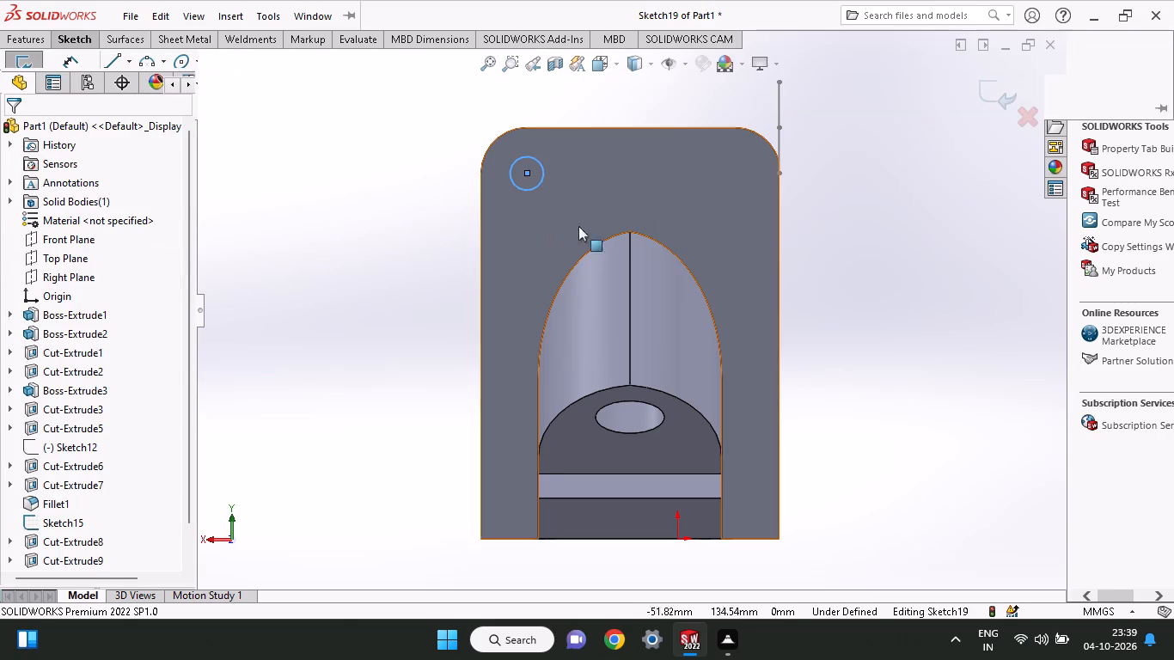
Sketch a second circle with a radius of about 8.1 mm, centred on the arc centre of the other rounded top corner.
{"action": "left_click", "coordinate": [81, 46]}
{"action": "left_click", "coordinate": [102, 107]}
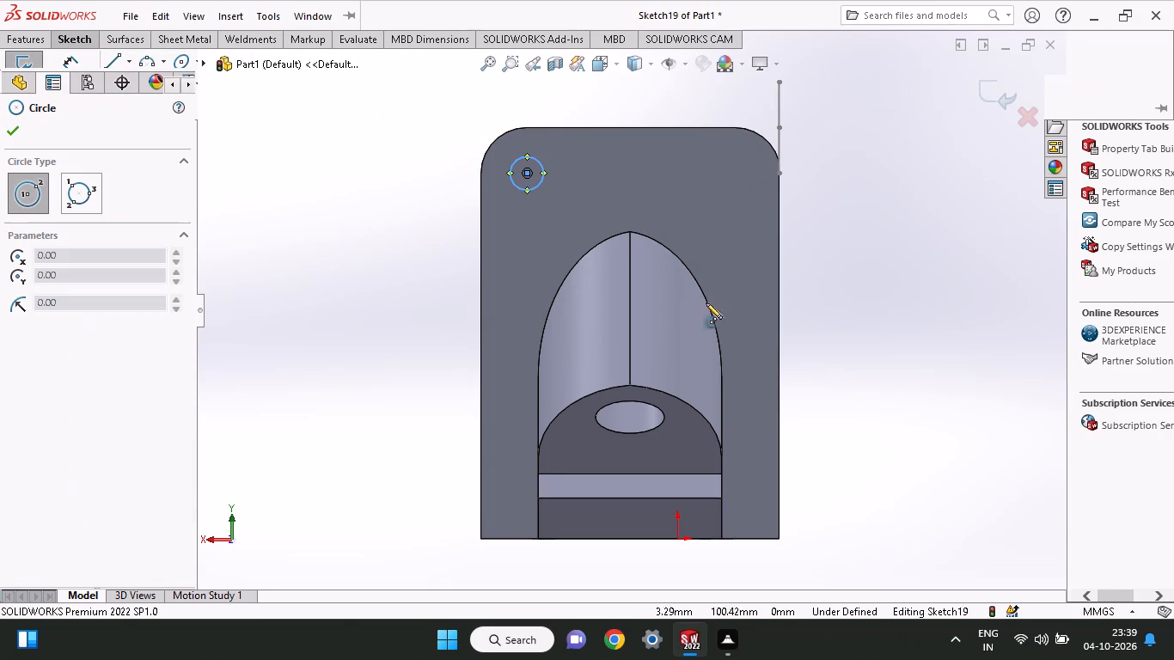
{"action": "left_click", "coordinate": [735, 174]}
{"action": "left_click", "coordinate": [742, 191]}
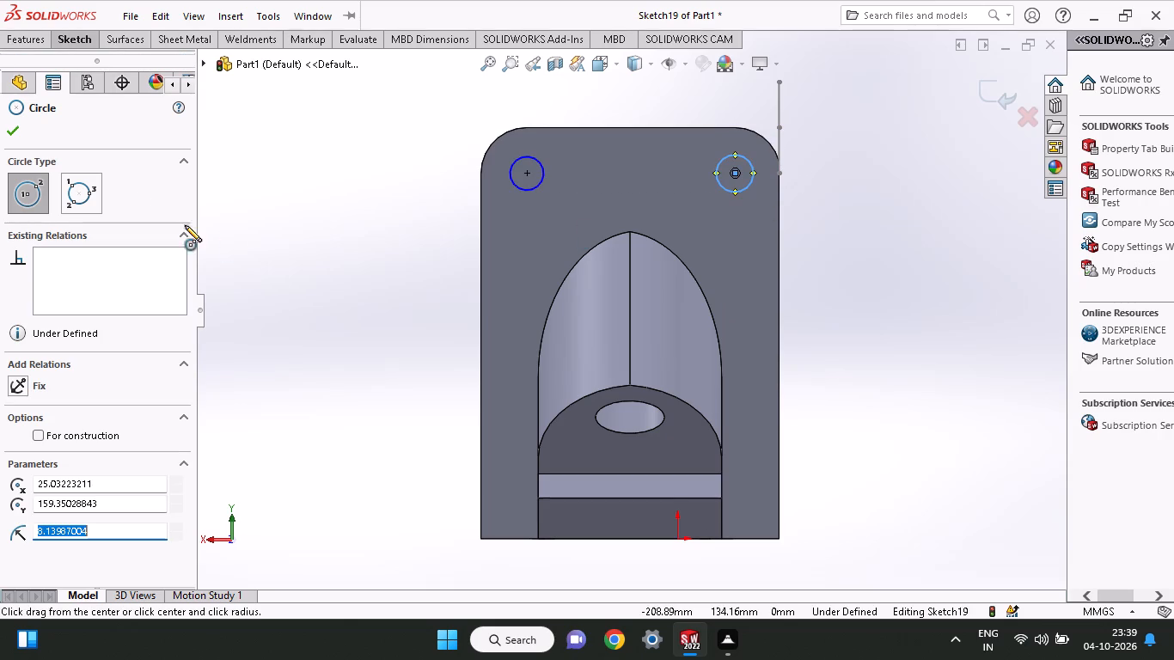
Dimension both corner circles to a diameter of 20 mm each.
{"action": "left_click", "coordinate": [76, 40]}
{"action": "left_click", "coordinate": [76, 59]}
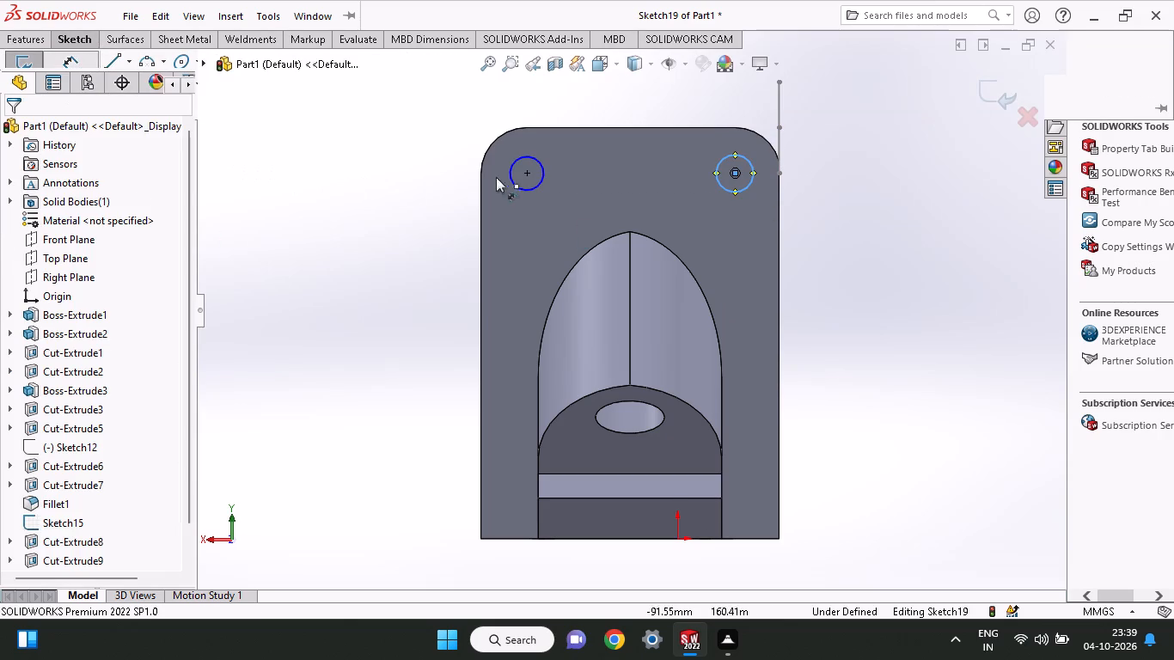
{"action": "left_click", "coordinate": [516, 180]}
{"action": "left_click", "coordinate": [401, 191]}
{"action": "type", "text": "20"}
{"action": "key", "text": "Return"}
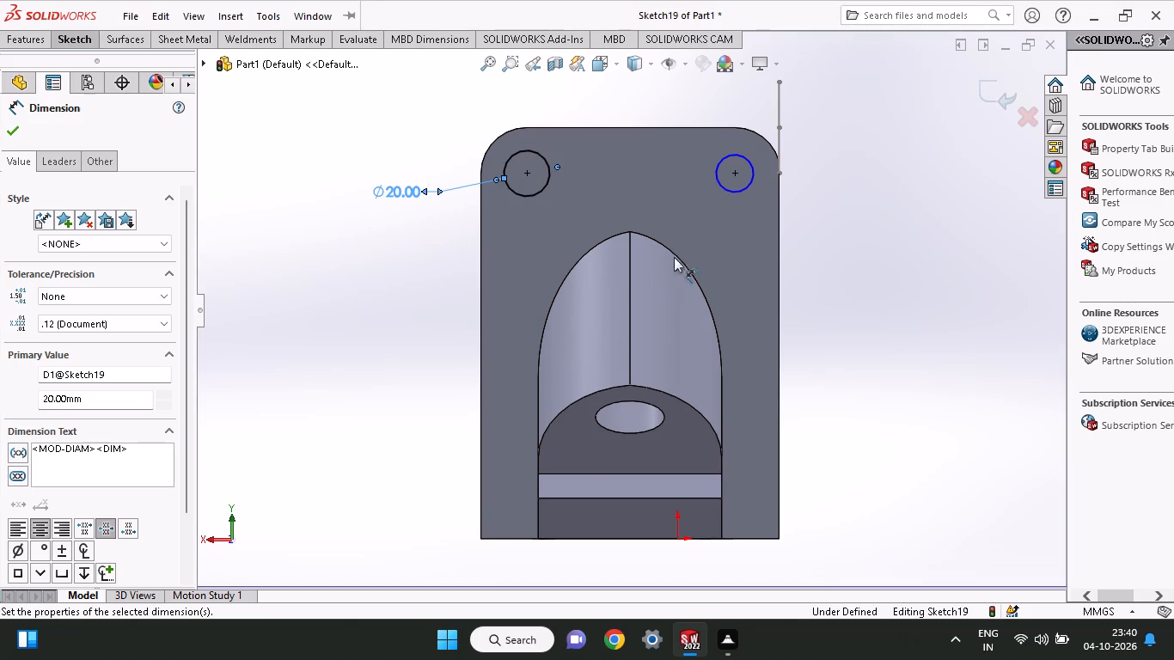
{"action": "left_click", "coordinate": [733, 194]}
{"action": "left_click", "coordinate": [821, 254]}
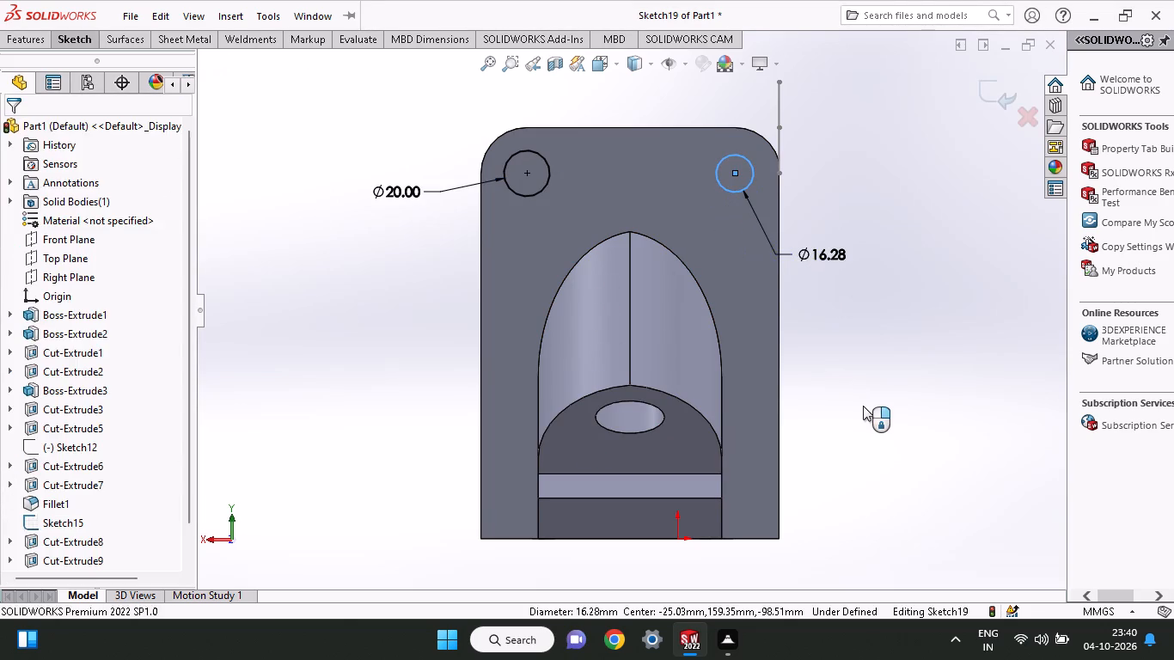
{"action": "type", "text": "20"}
{"action": "key", "text": "Return"}
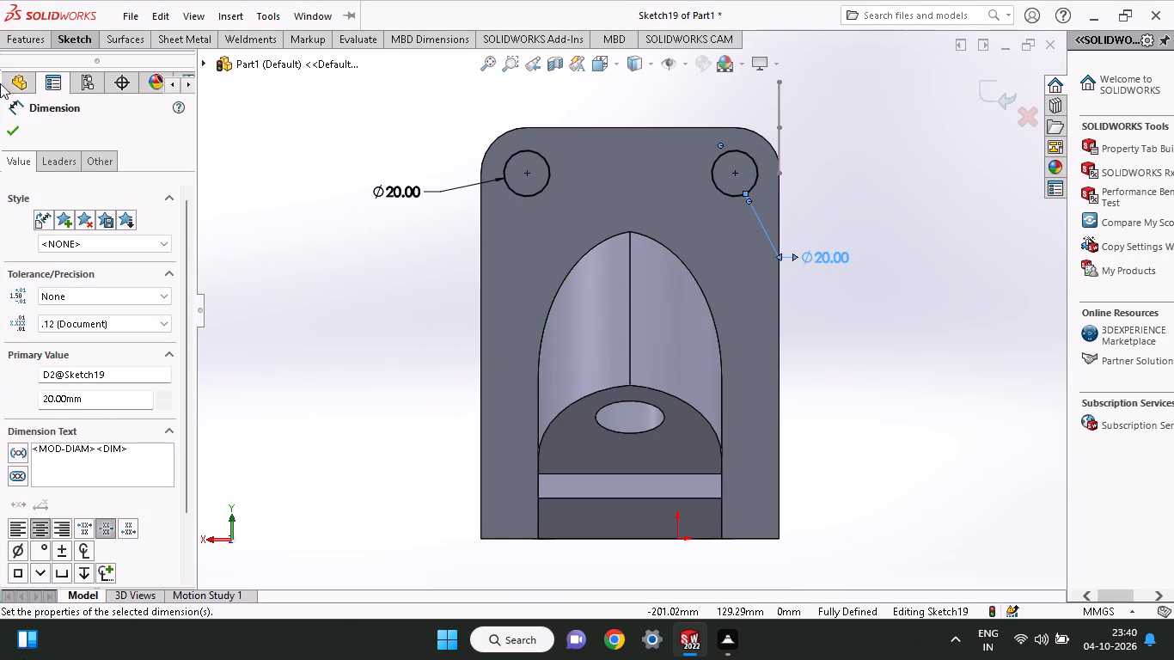
Cut both 20 mm circles through the arm with a 176 mm blind Extruded Cut.
{"action": "left_click", "coordinate": [20, 39]}
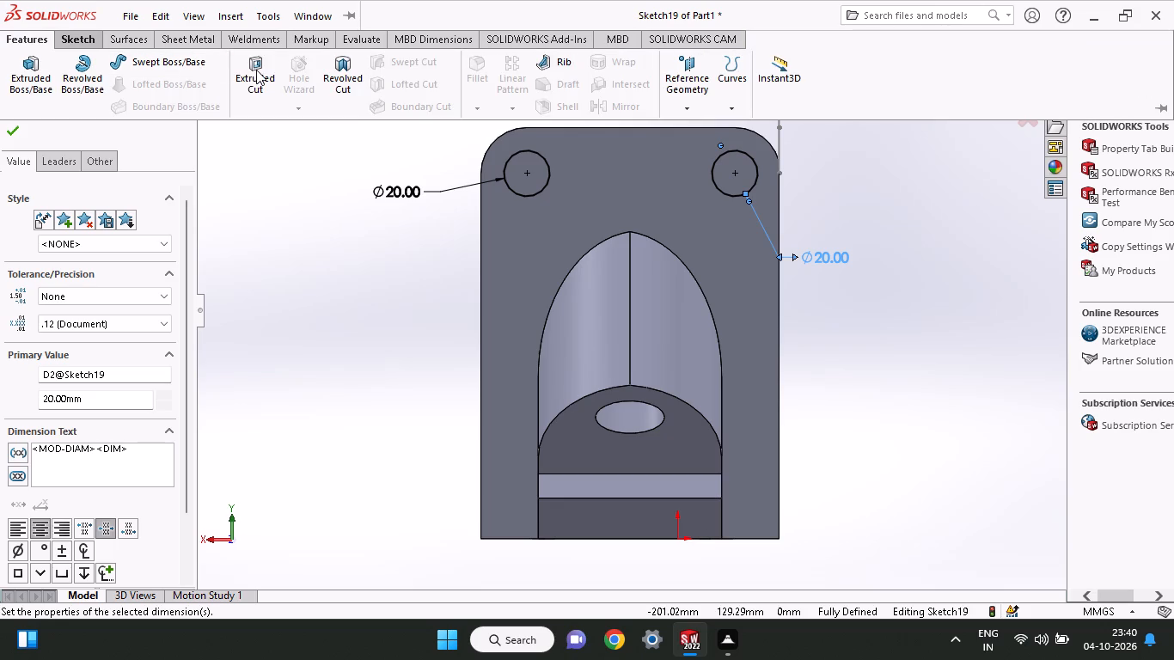
{"action": "left_click", "coordinate": [257, 73]}
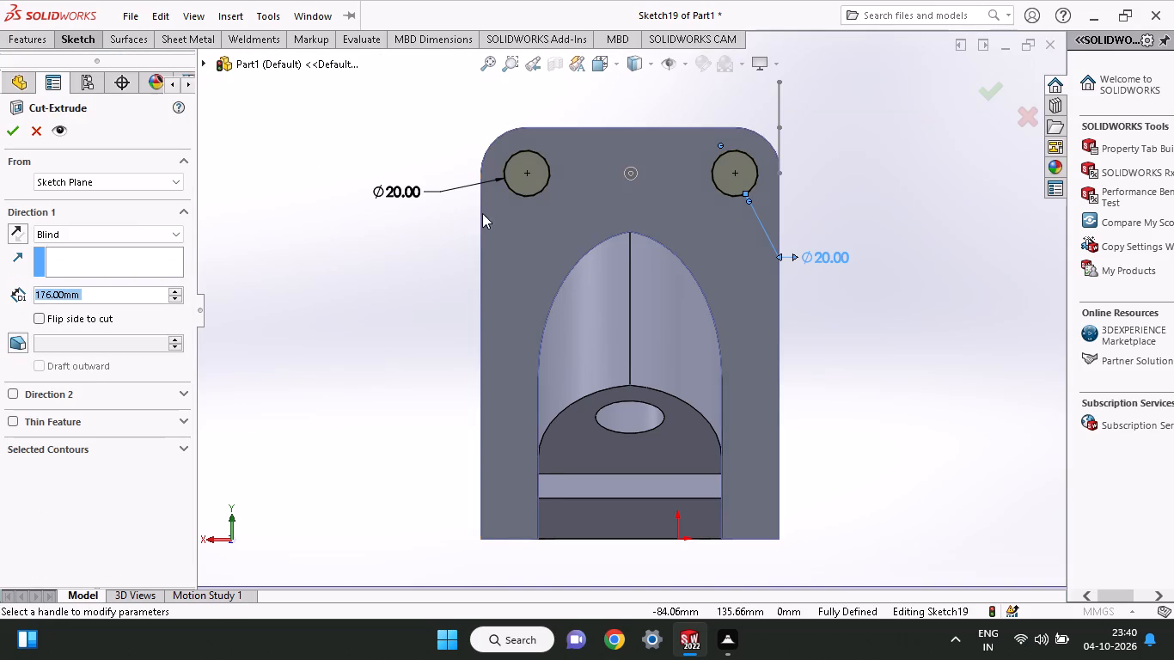
{"action": "middle_click_drag", "start_coordinate": [523, 195], "coordinate": [456, 255]}
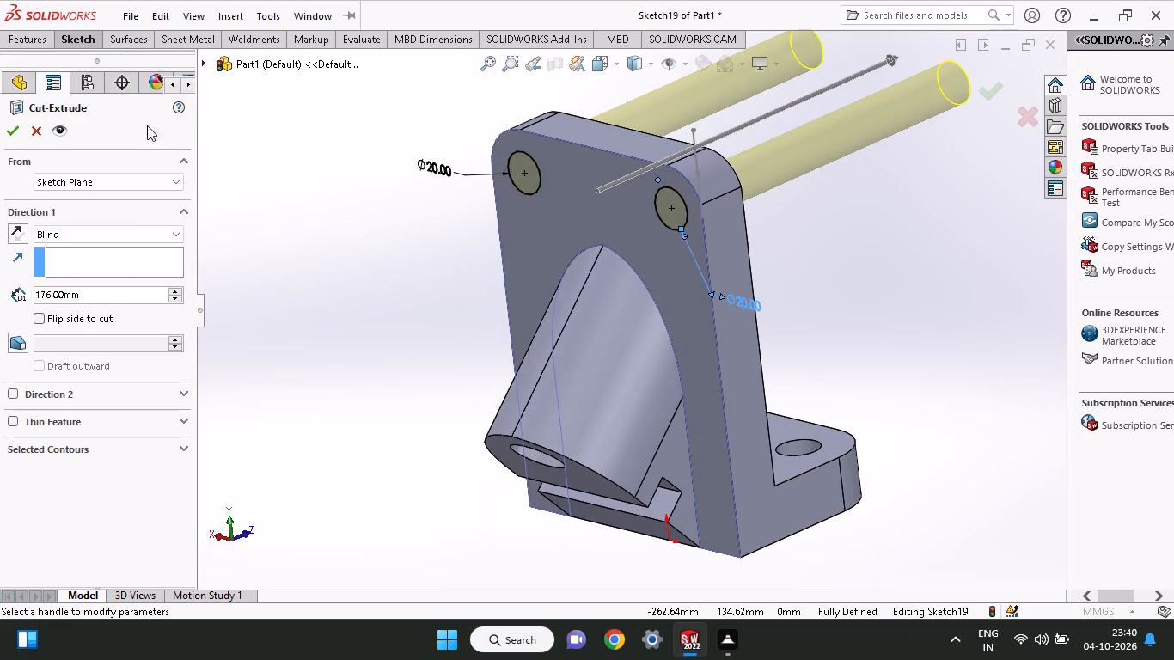
{"action": "left_click", "coordinate": [18, 138]}
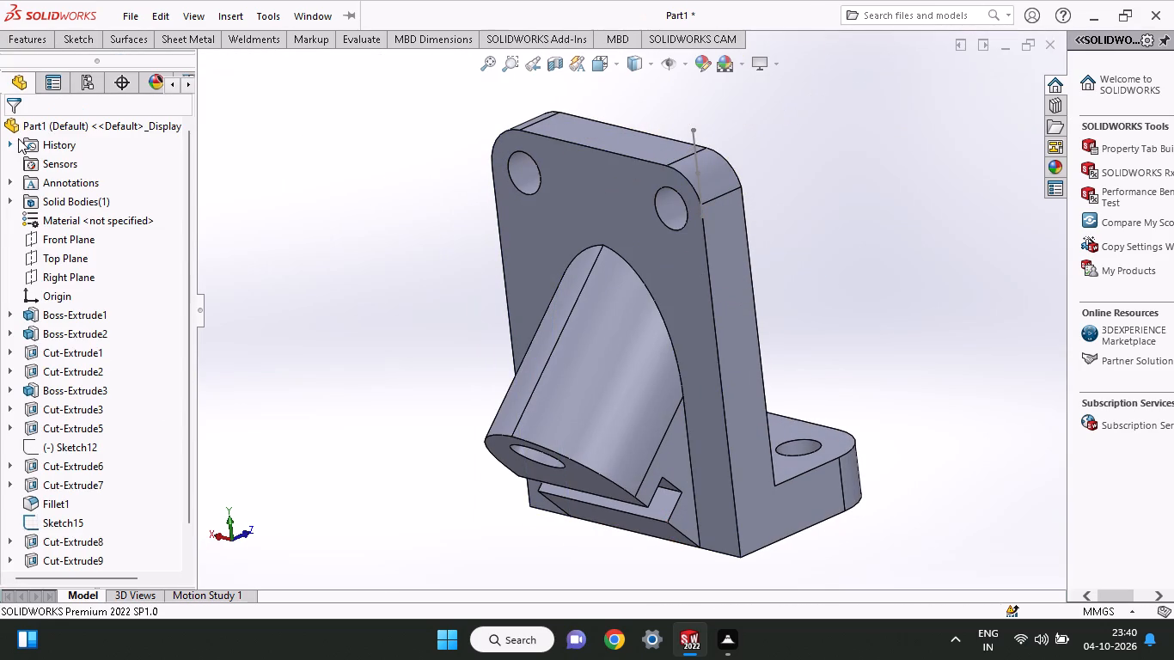
Hide the leftover sketch whose vertical line sticks out beside the rounded top corner.
{"action": "middle_click_drag", "start_coordinate": [296, 231], "coordinate": [351, 179]}
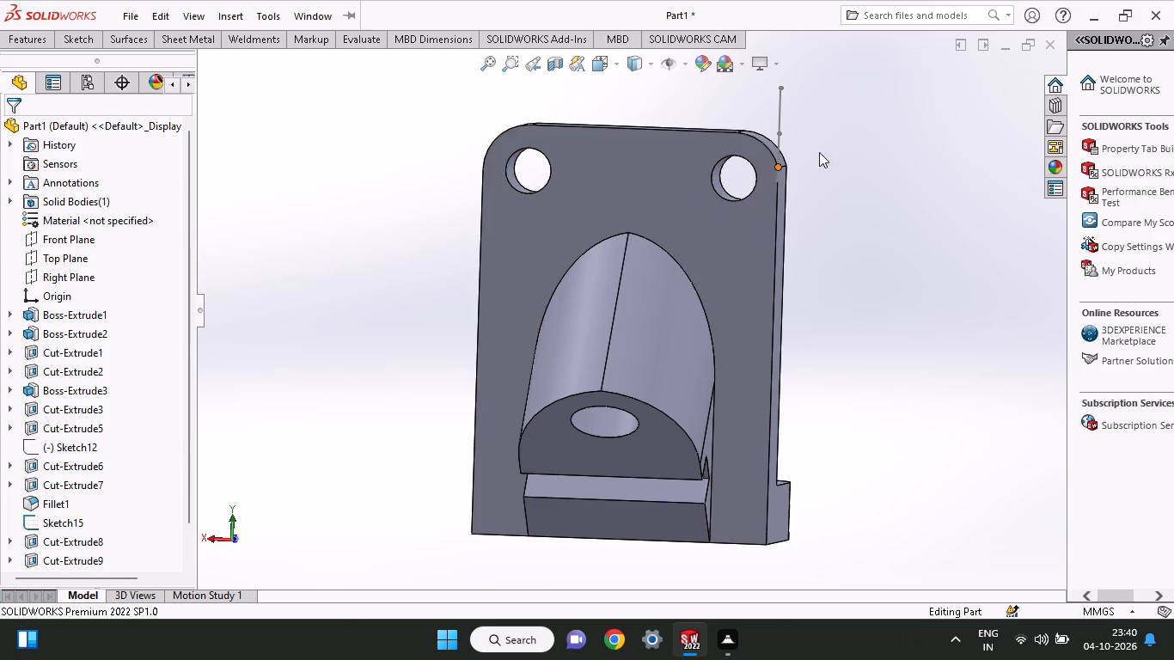
{"action": "left_click", "coordinate": [775, 113]}
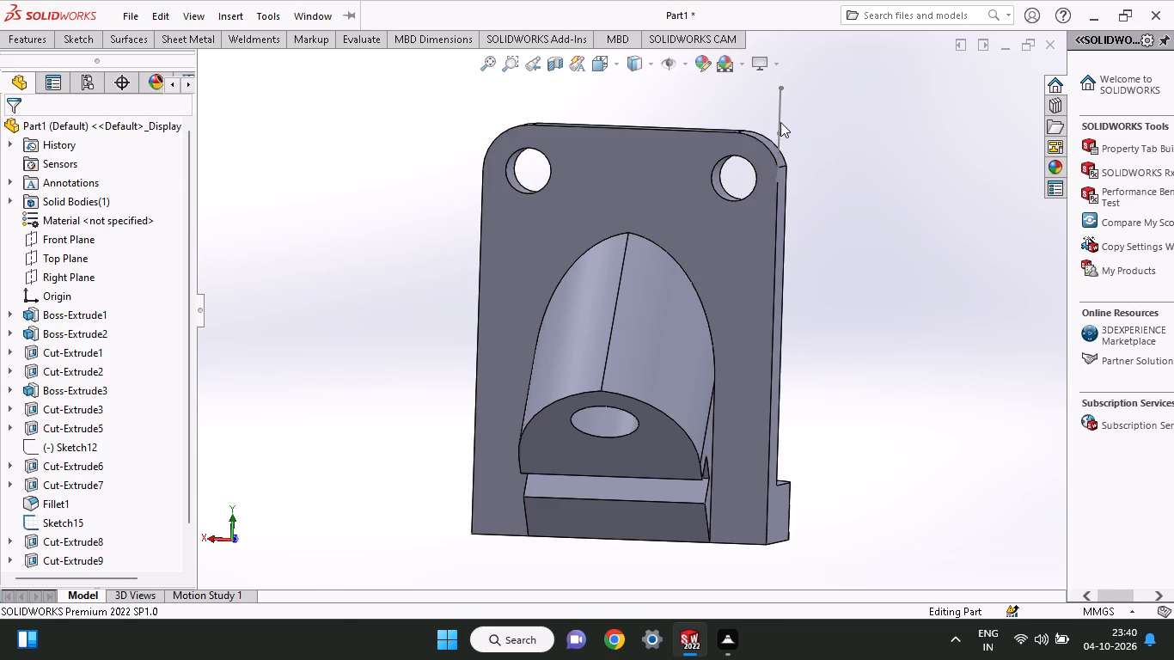
{"action": "left_click", "coordinate": [780, 108]}
{"action": "right_click", "coordinate": [780, 108]}
{"action": "left_click", "coordinate": [815, 91]}
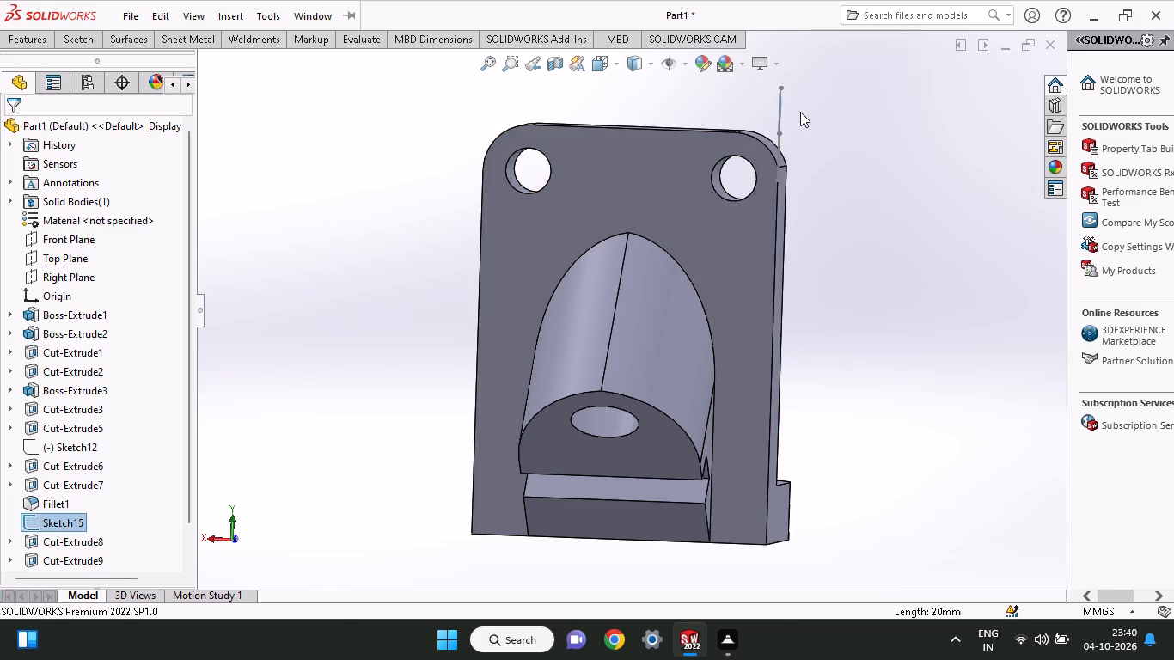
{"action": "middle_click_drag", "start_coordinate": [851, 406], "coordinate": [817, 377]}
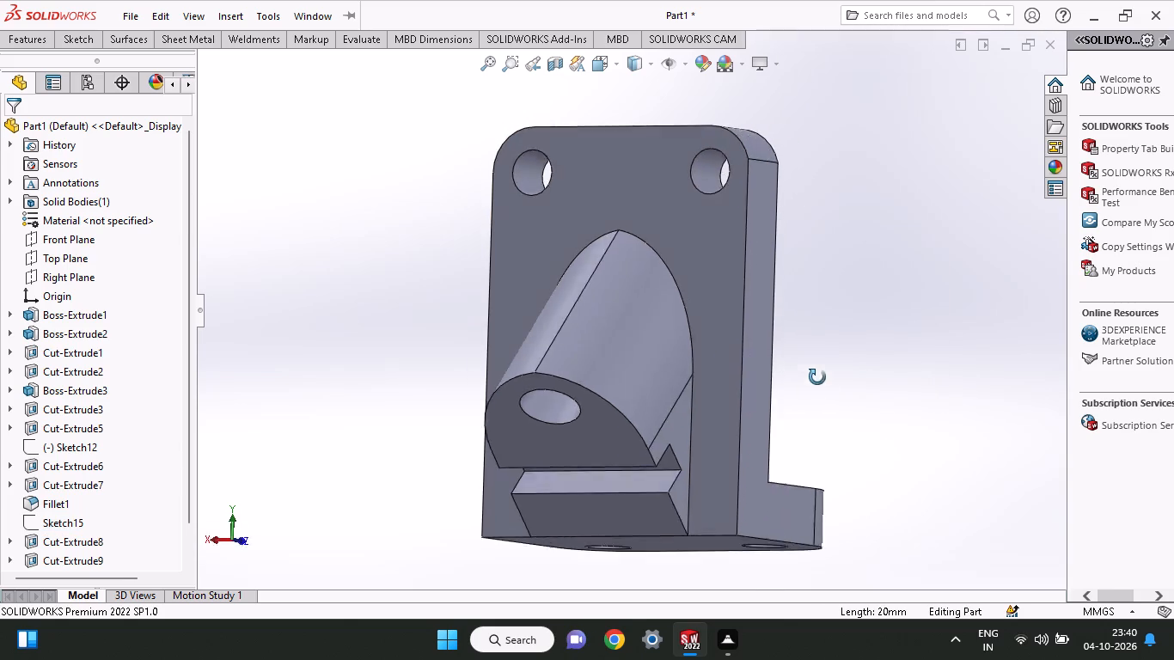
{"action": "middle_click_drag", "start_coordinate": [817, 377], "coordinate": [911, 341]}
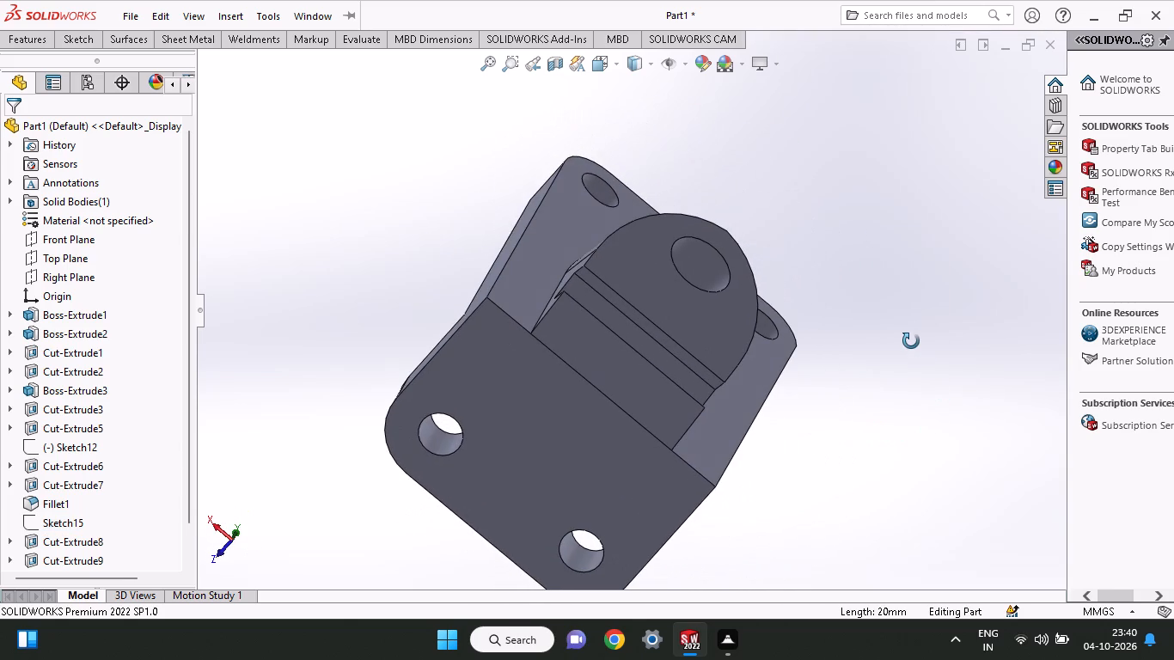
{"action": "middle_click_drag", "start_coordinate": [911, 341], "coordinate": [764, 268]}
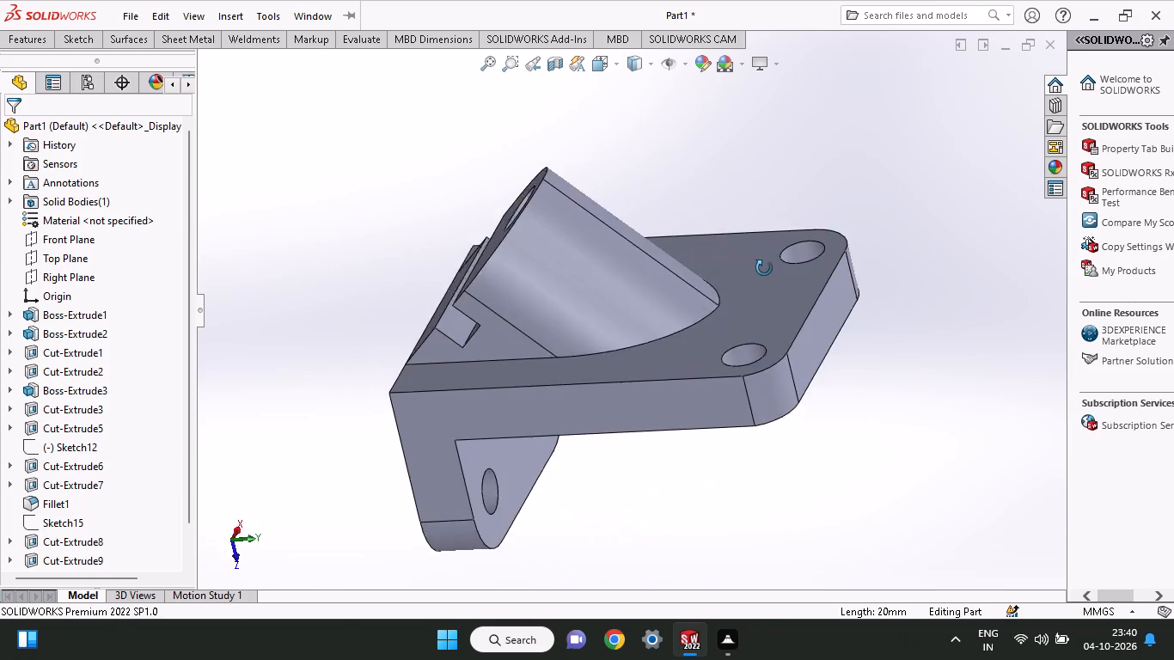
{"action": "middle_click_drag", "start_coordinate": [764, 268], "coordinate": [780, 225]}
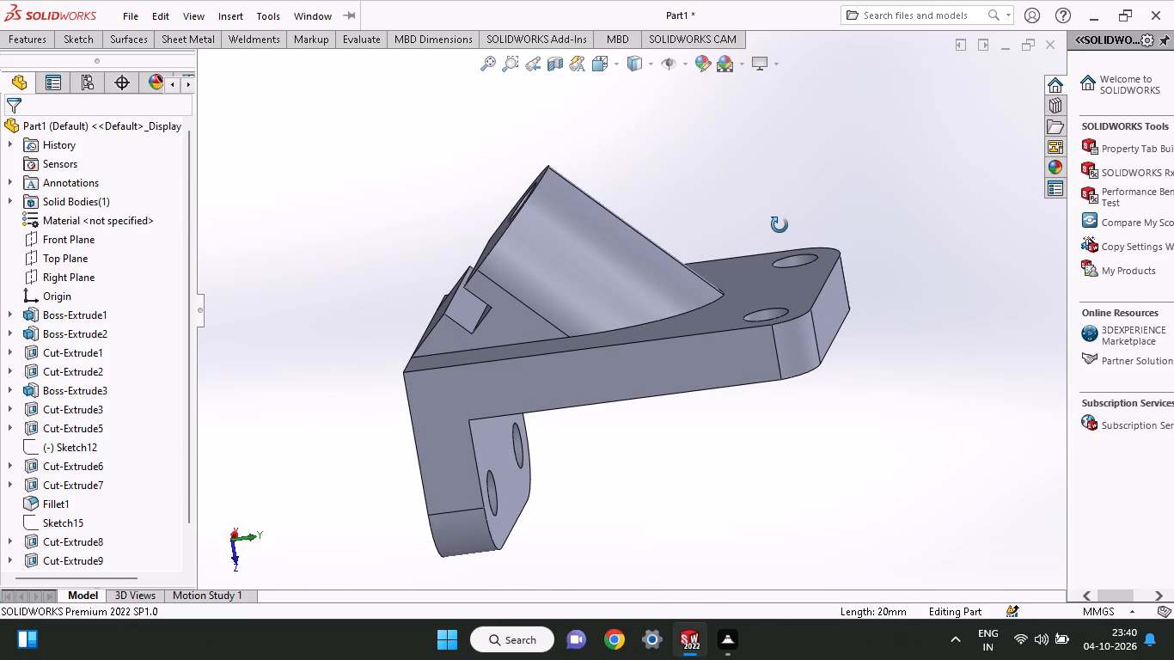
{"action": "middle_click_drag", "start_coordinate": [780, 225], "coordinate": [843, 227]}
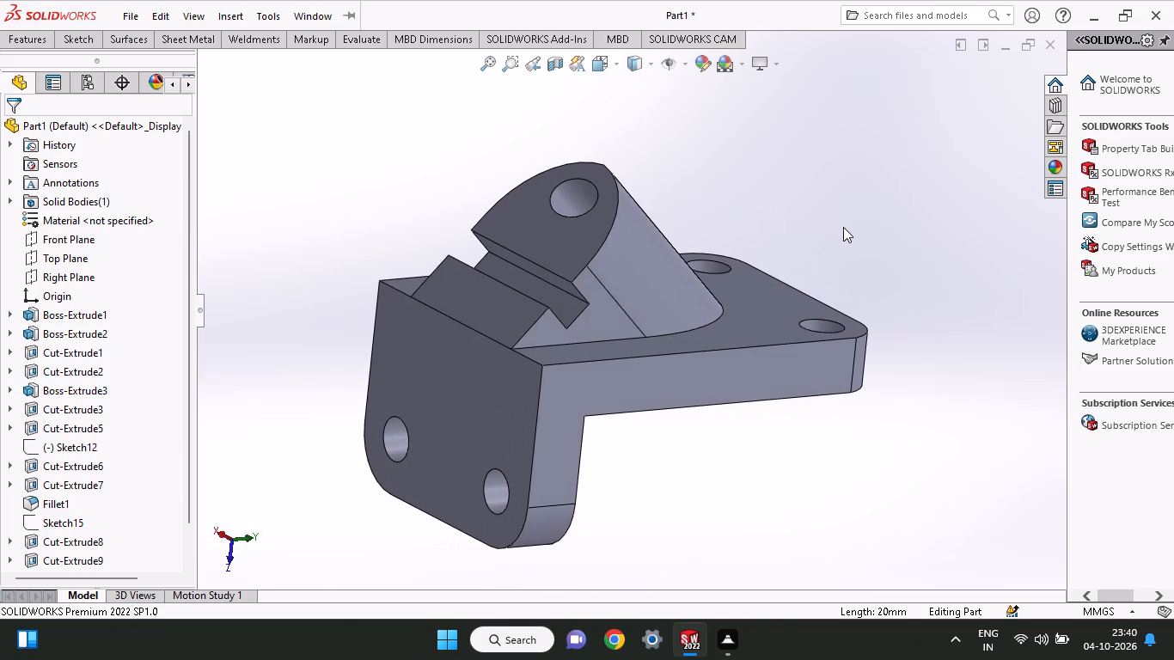
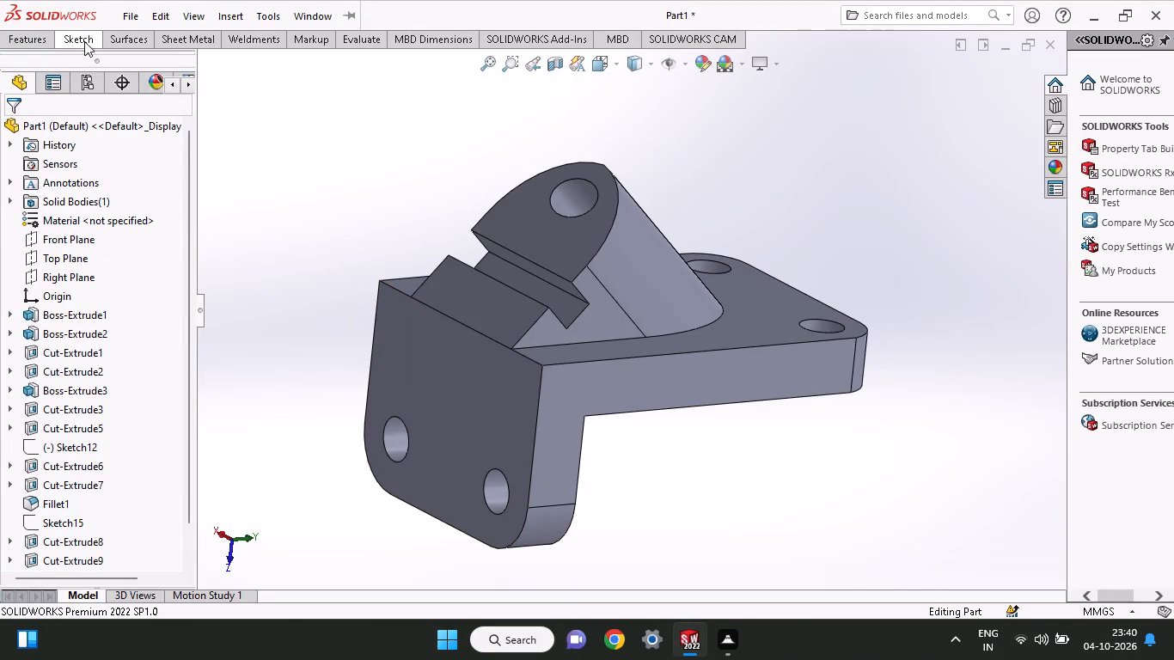
Save the part under a new name in the Documents folder, basing the file name on the existing "100 ex-" series.
{"action": "left_click", "coordinate": [135, 19]}
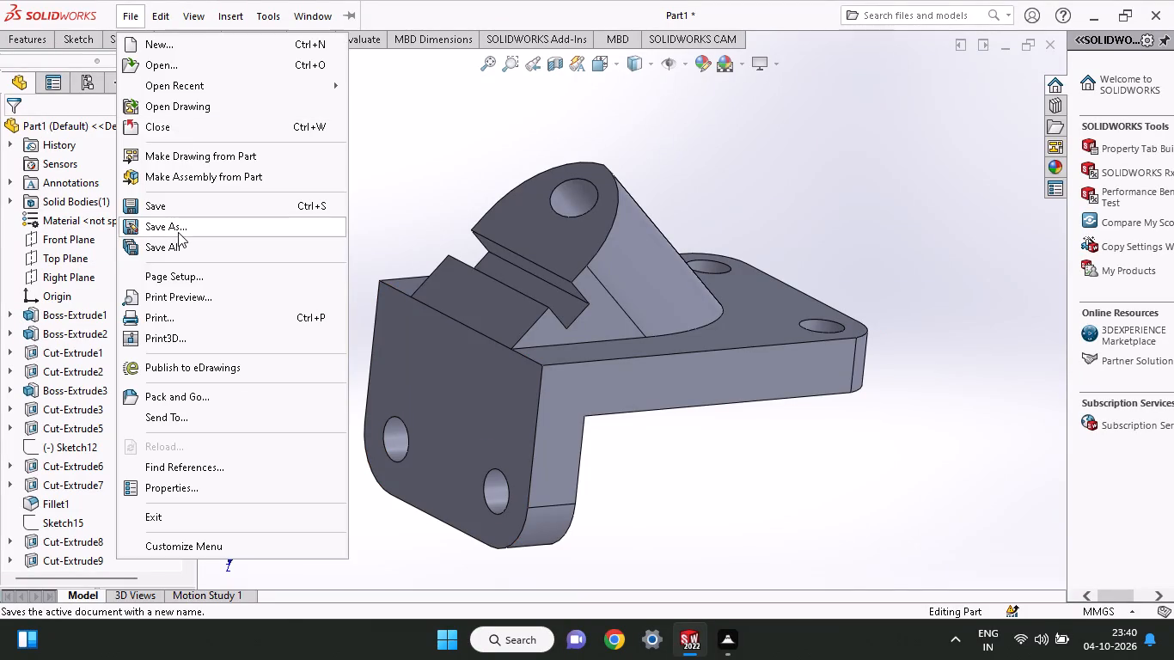
{"action": "left_click", "coordinate": [178, 232]}
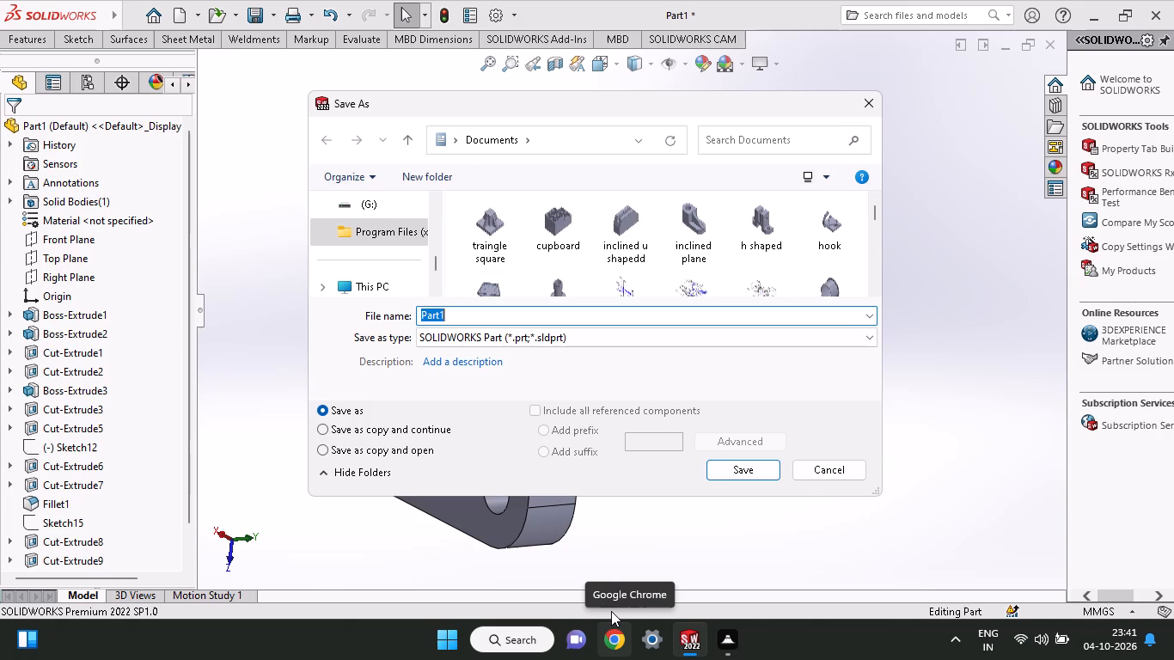
{"action": "key", "text": "BackSpace"}
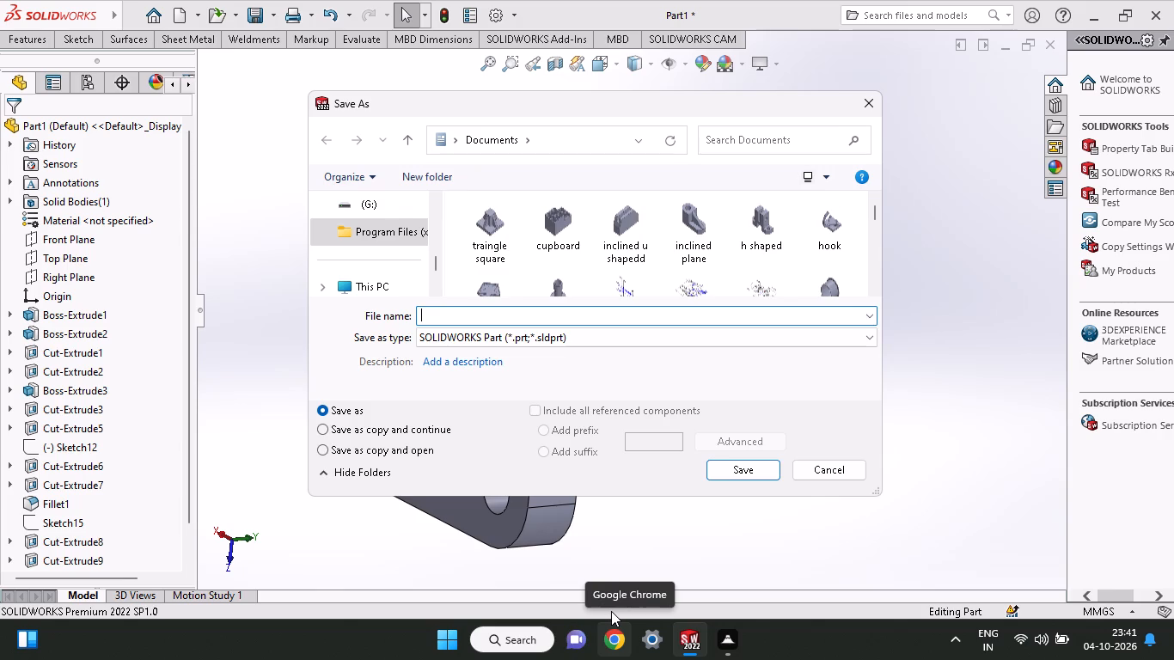
{"action": "key", "text": "1"}
{"action": "type", "text": "00"}
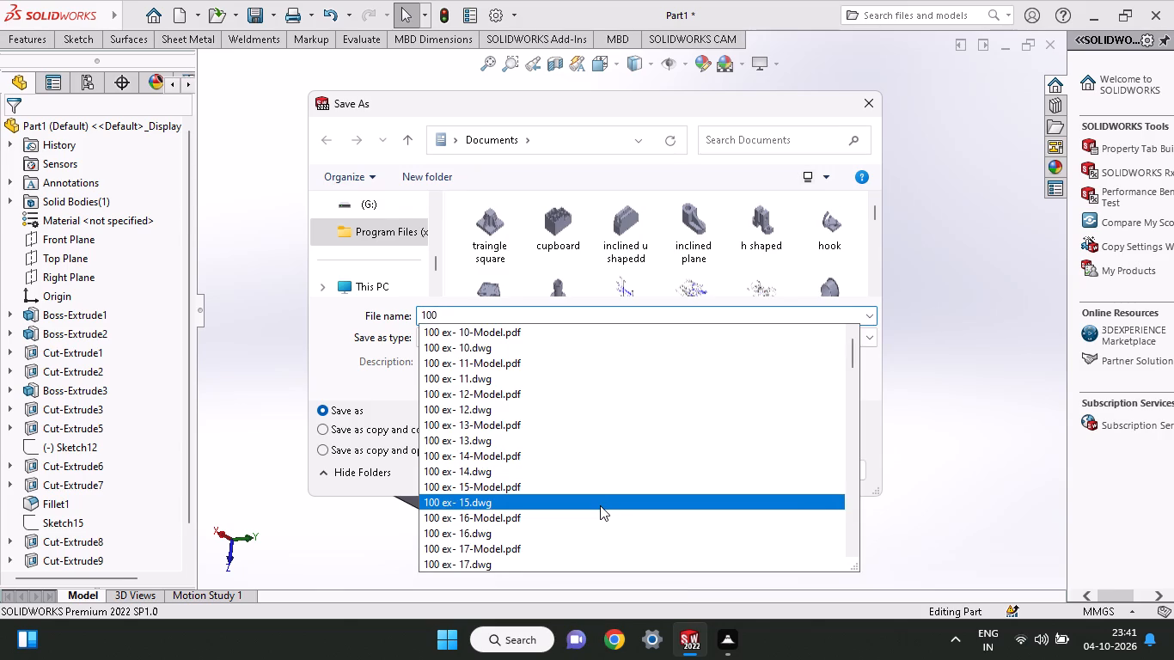
{"action": "key", "text": "space"}
{"action": "type", "text": "ex"}
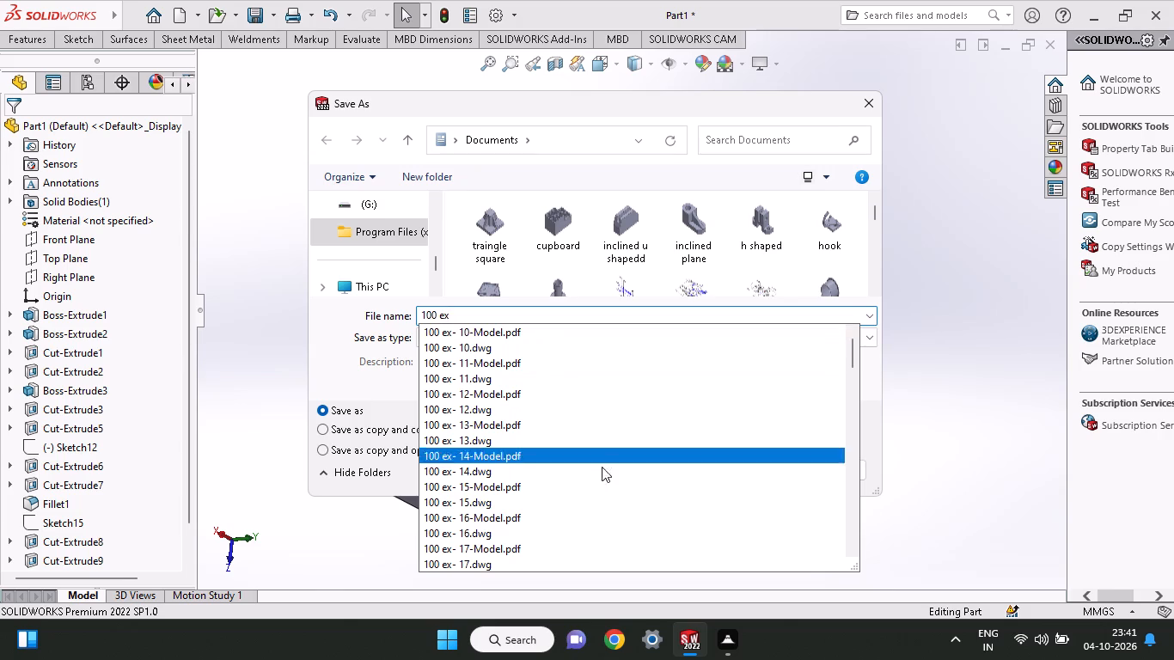
{"action": "left_click_drag", "start_coordinate": [855, 355], "coordinate": [861, 474]}
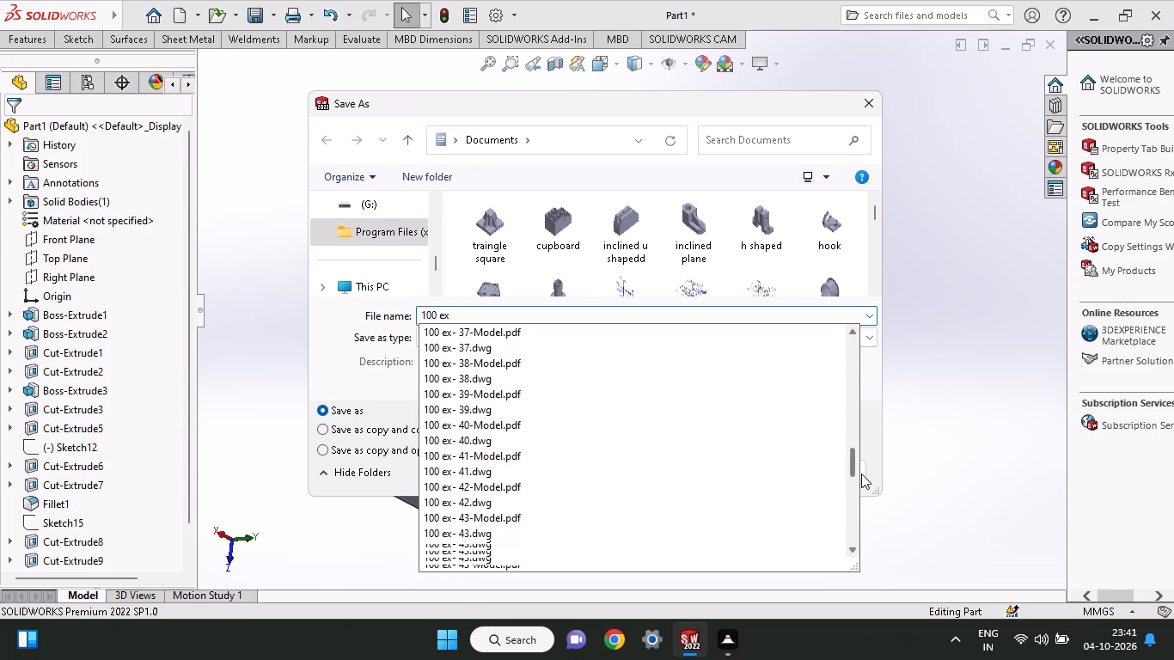
{"action": "left_click_drag", "start_coordinate": [861, 474], "coordinate": [872, 569]}
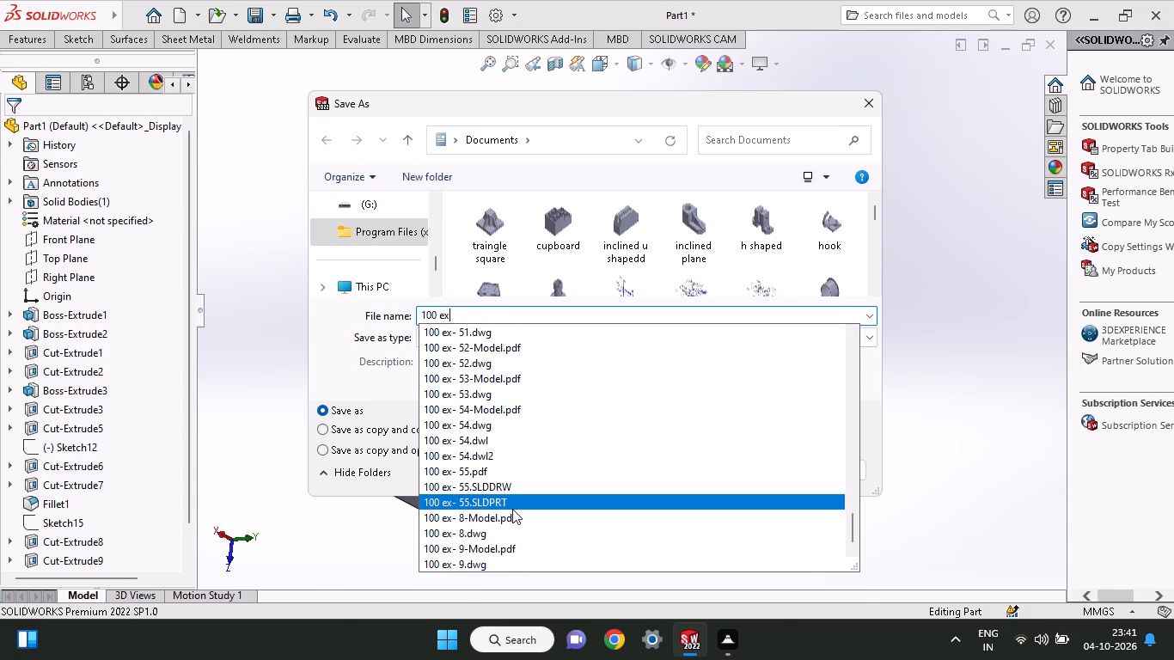
{"action": "left_click", "coordinate": [512, 509]}
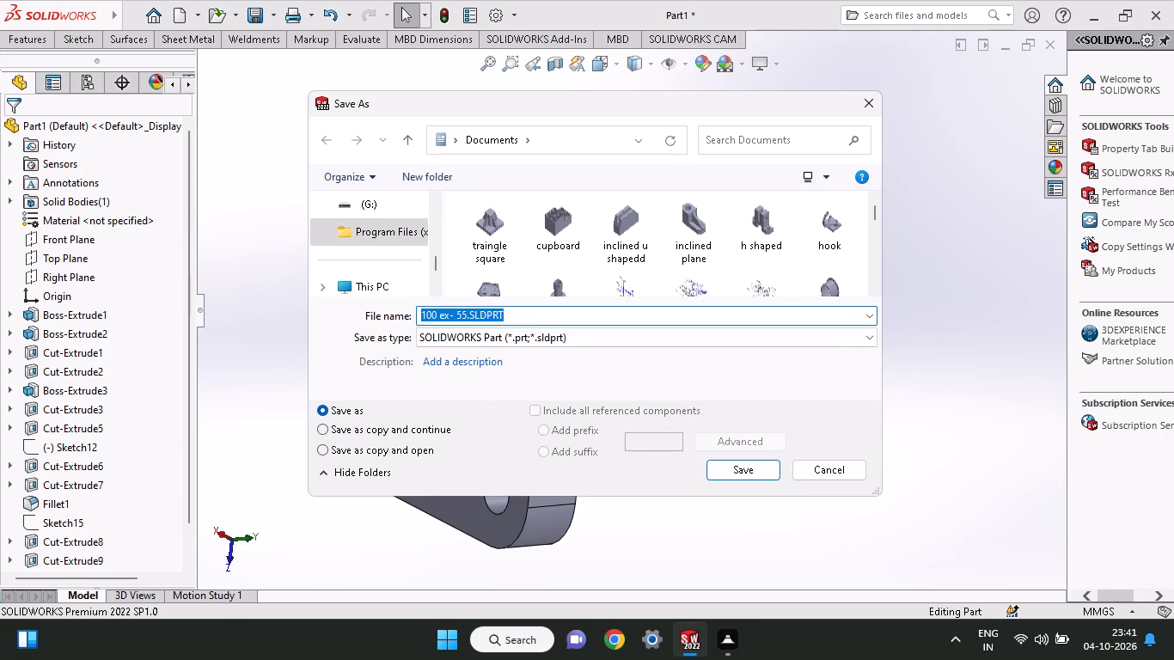
{"action": "left_click", "coordinate": [515, 321]}
{"action": "key", "text": "BackSpace"}
{"action": "key", "text": "BackSpace"}
{"action": "key", "text": "BackSpace"}
{"action": "key", "text": "BackSpace"}
{"action": "key", "text": "BackSpace"}
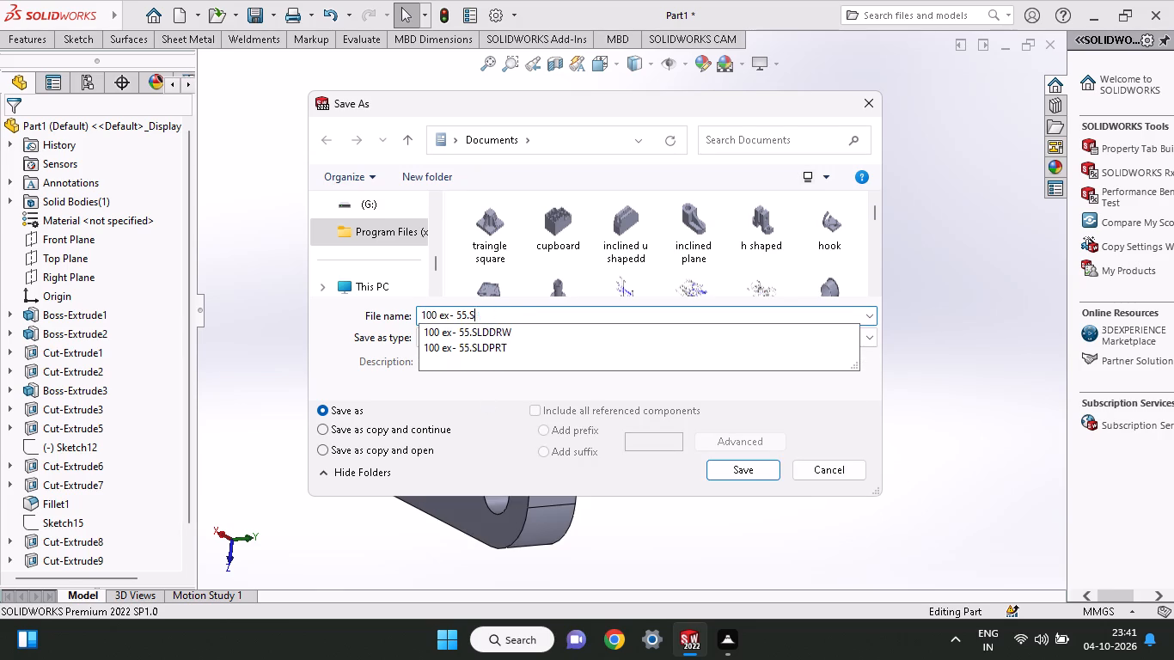
{"action": "key", "text": "BackSpace"}
{"action": "key", "text": "BackSpace"}
{"action": "key", "text": "BackSpace"}
{"action": "key", "text": "BackSpace"}
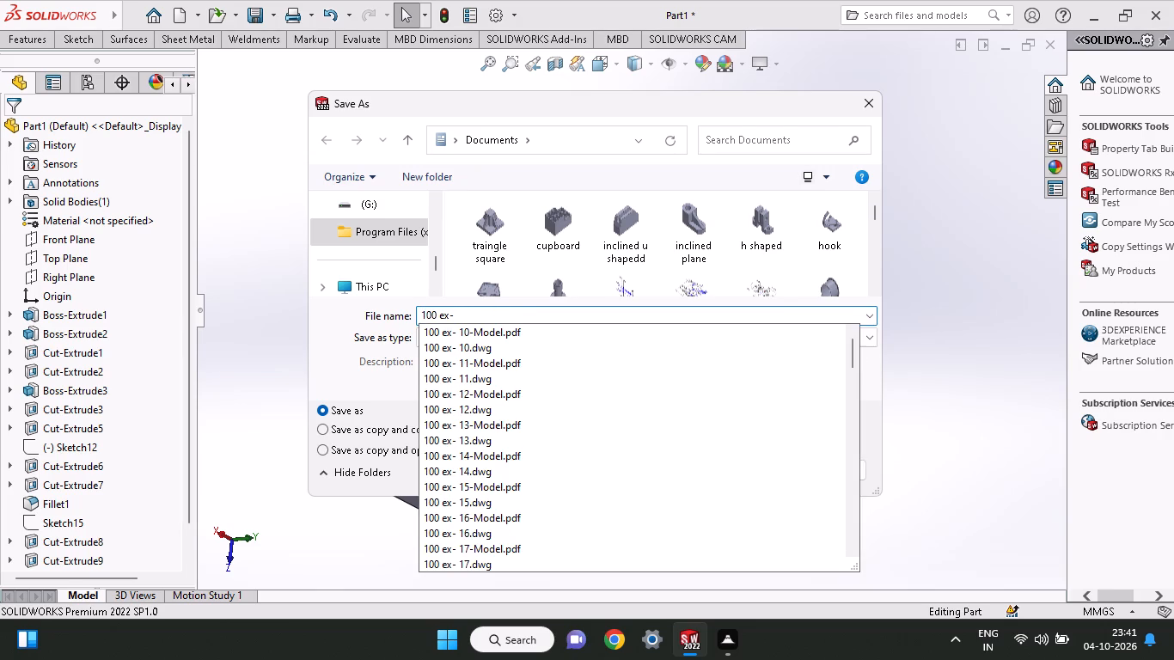
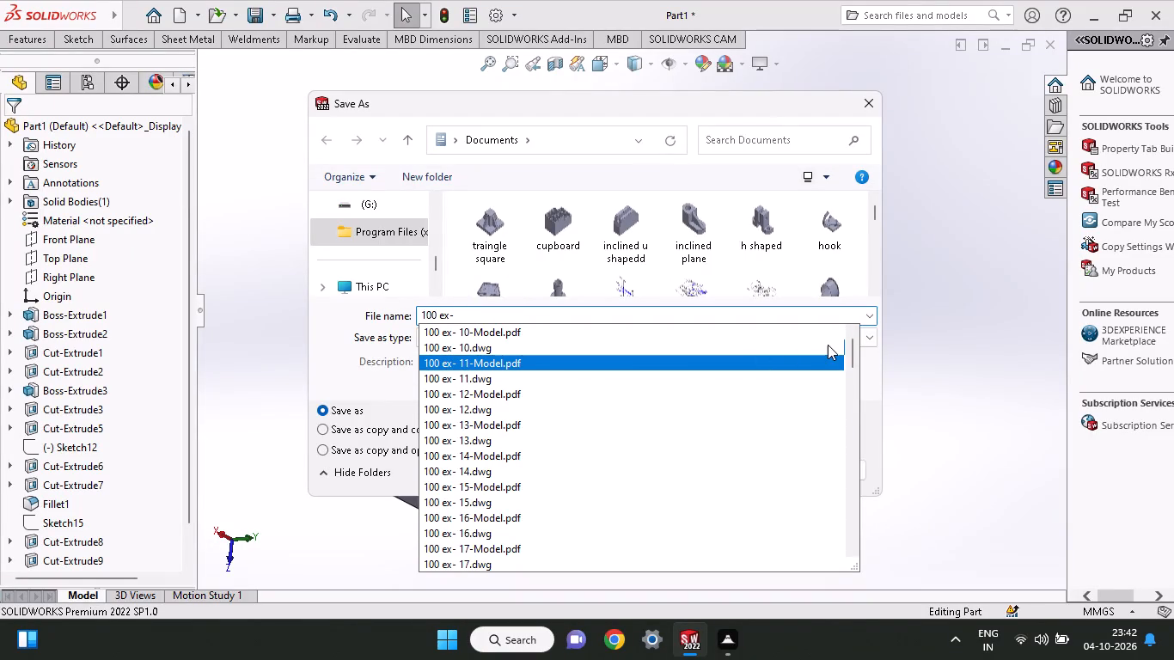
Look through the existing "100 ex-" file names to see which numbers in the series are already used.
{"action": "left_click_drag", "start_coordinate": [853, 357], "coordinate": [846, 400]}
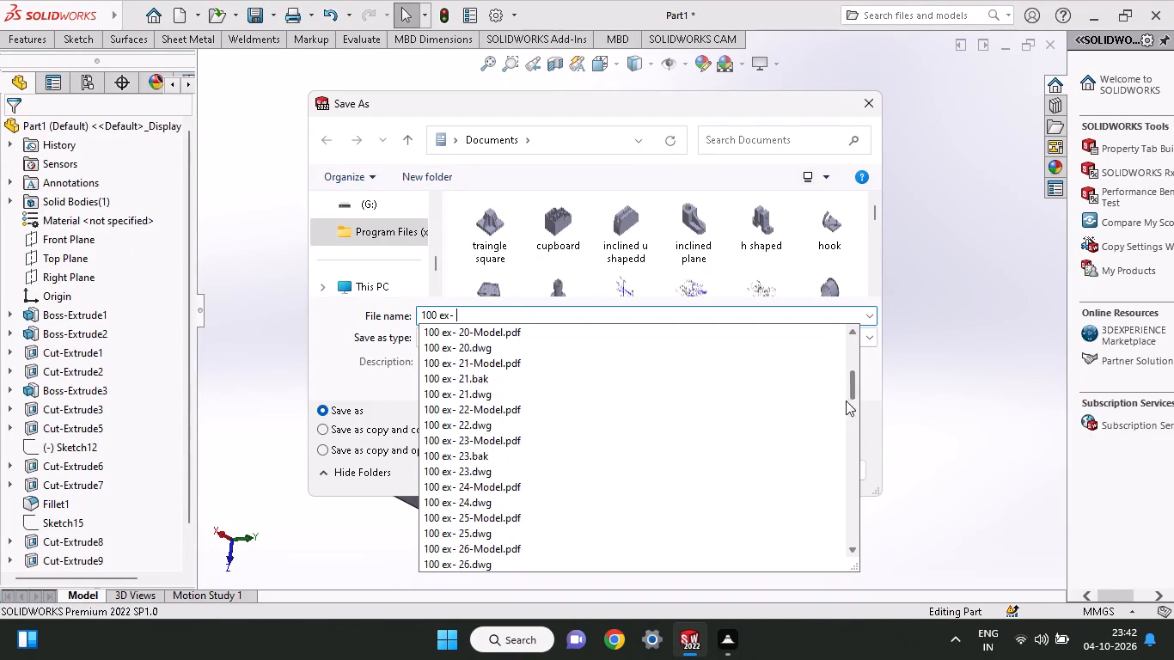
{"action": "left_click_drag", "start_coordinate": [846, 400], "coordinate": [838, 480]}
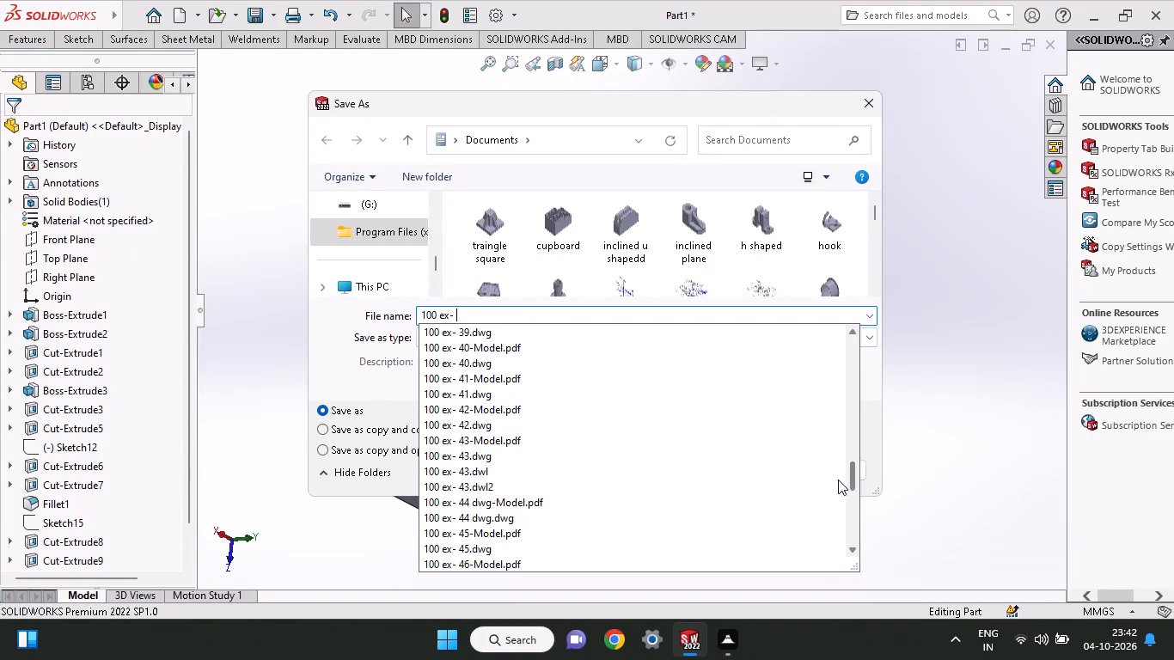
{"action": "left_click_drag", "start_coordinate": [838, 480], "coordinate": [832, 530]}
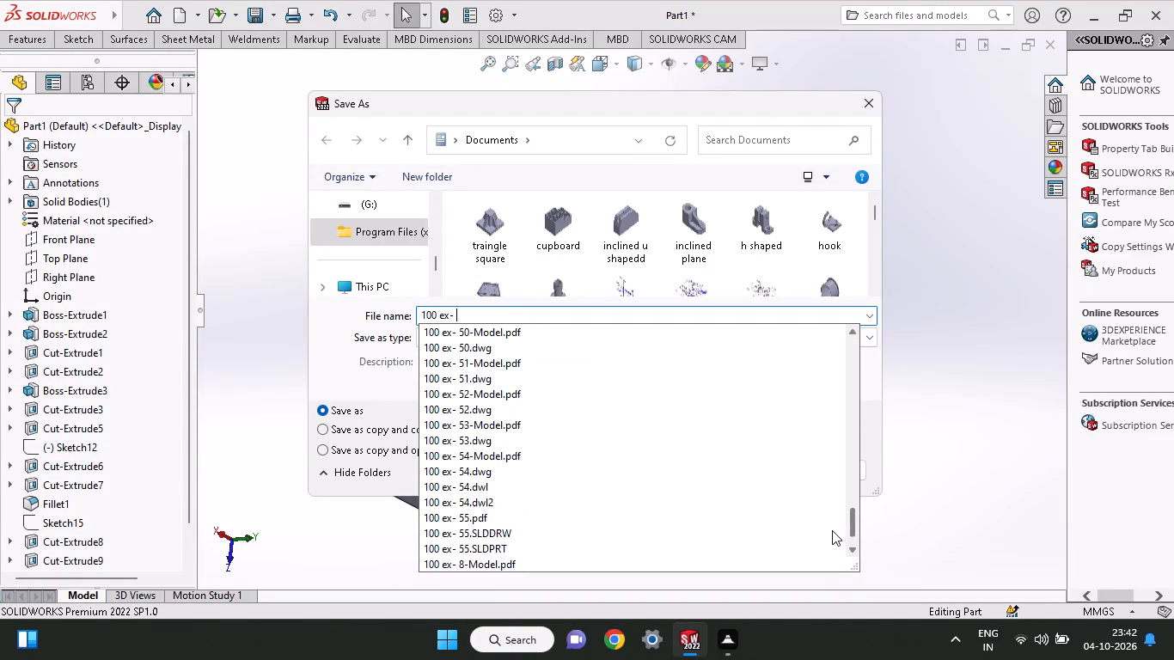
{"action": "left_click_drag", "start_coordinate": [832, 530], "coordinate": [830, 560]}
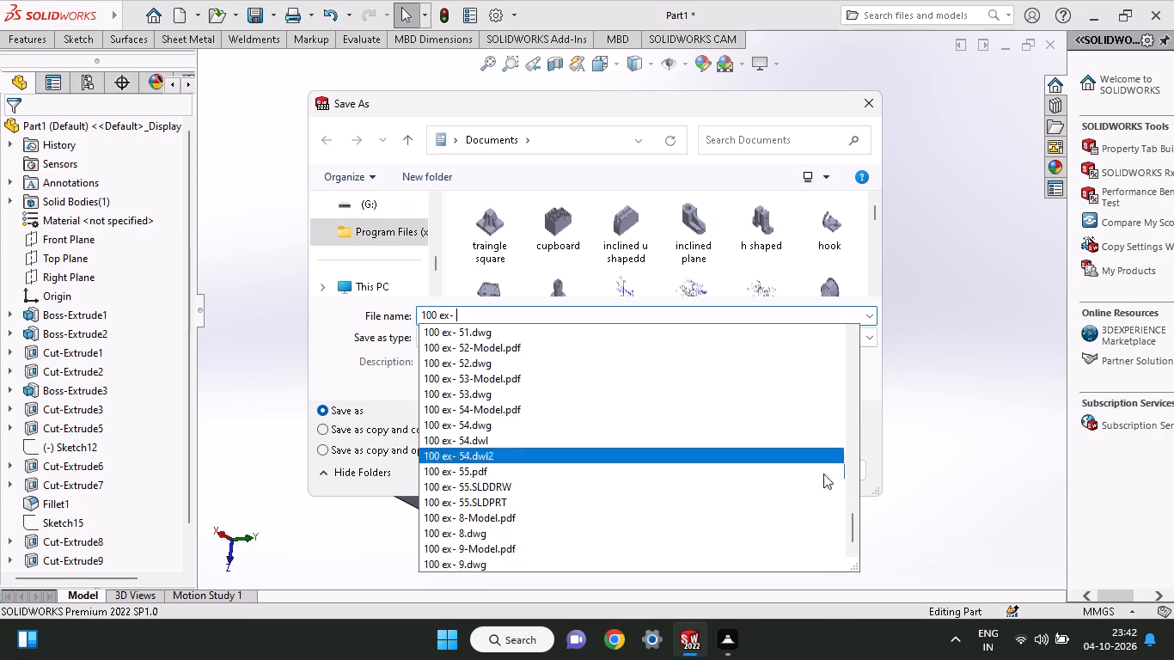
{"action": "left_click_drag", "start_coordinate": [850, 525], "coordinate": [845, 499]}
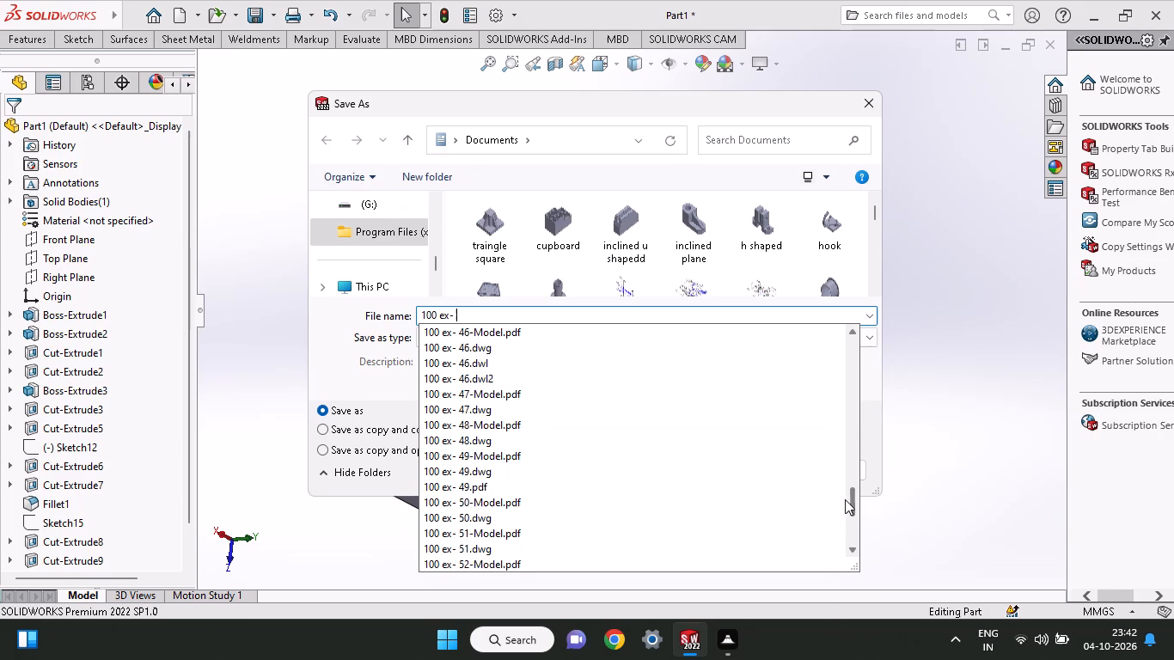
{"action": "left_click_drag", "start_coordinate": [845, 499], "coordinate": [858, 517]}
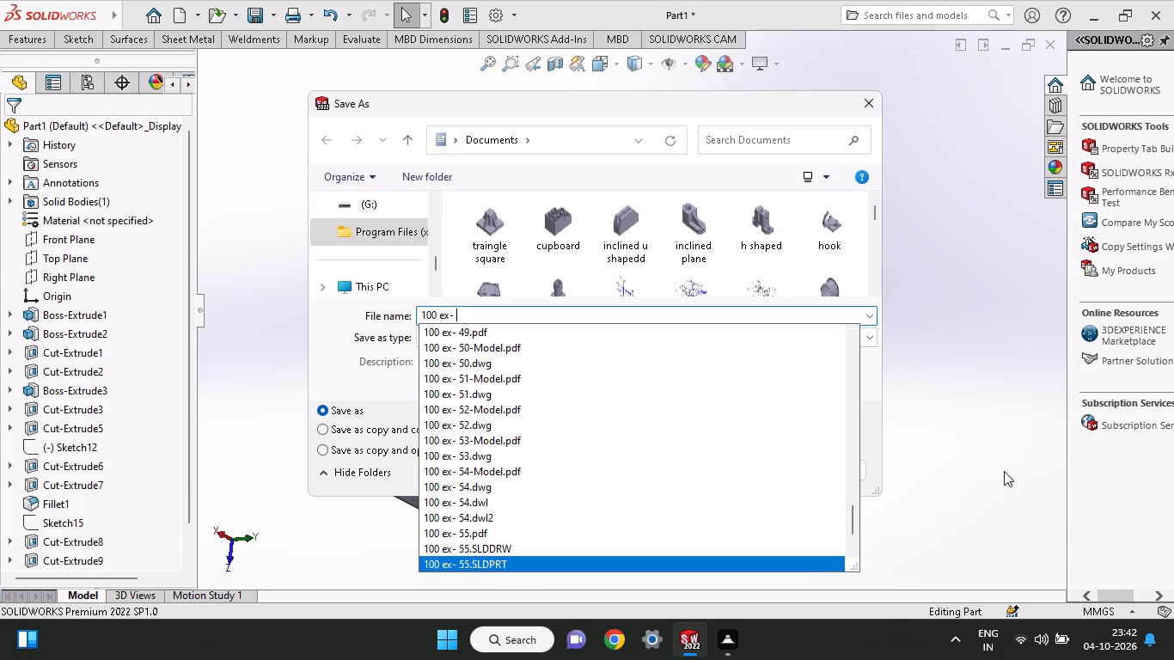
{"action": "left_click", "coordinate": [1006, 425]}
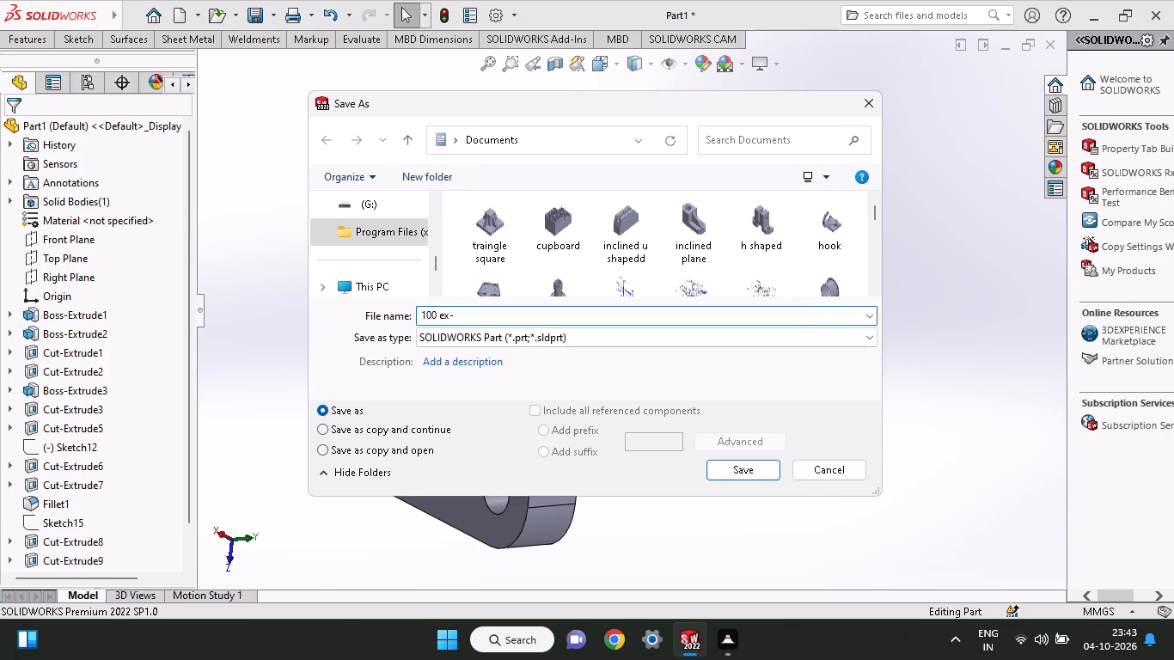
Open the "100 ex-" file name for editing at its end.
{"action": "left_click_drag", "start_coordinate": [474, 316], "coordinate": [468, 316]}
{"action": "left_click_drag", "start_coordinate": [468, 316], "coordinate": [418, 335]}
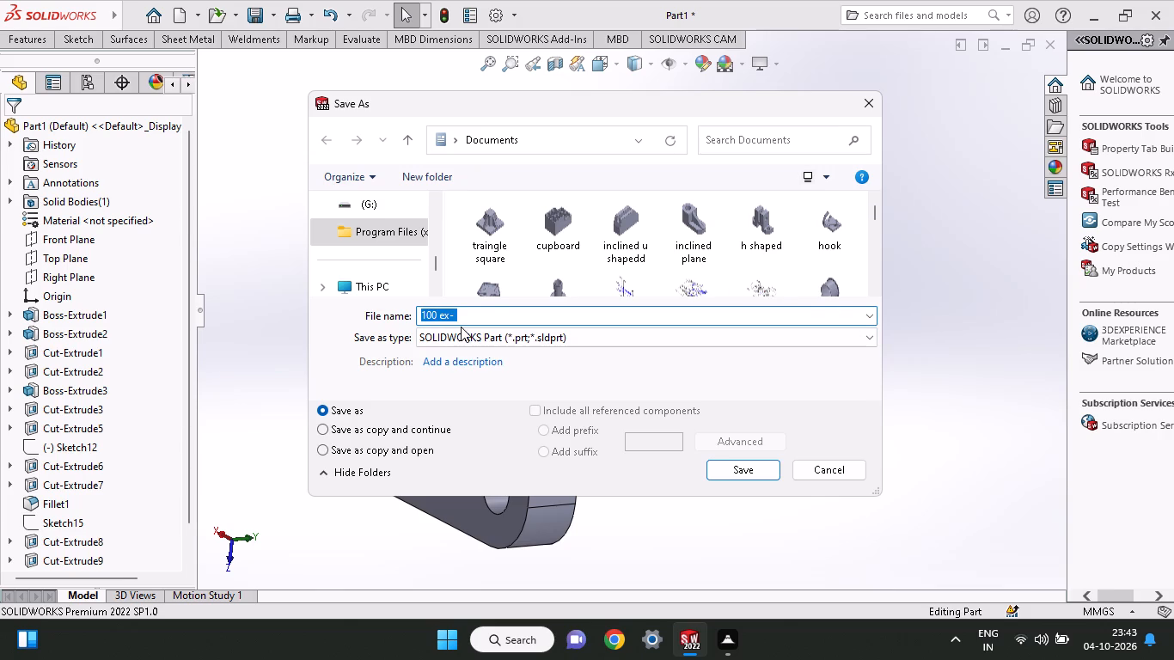
{"action": "left_click", "coordinate": [462, 316]}
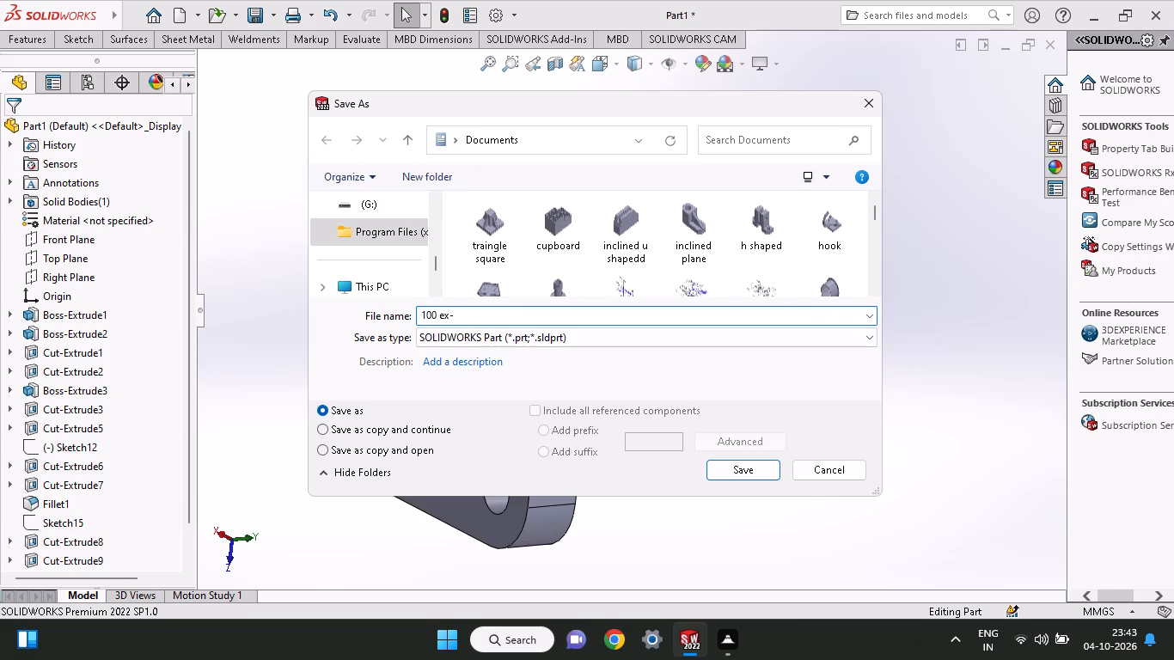
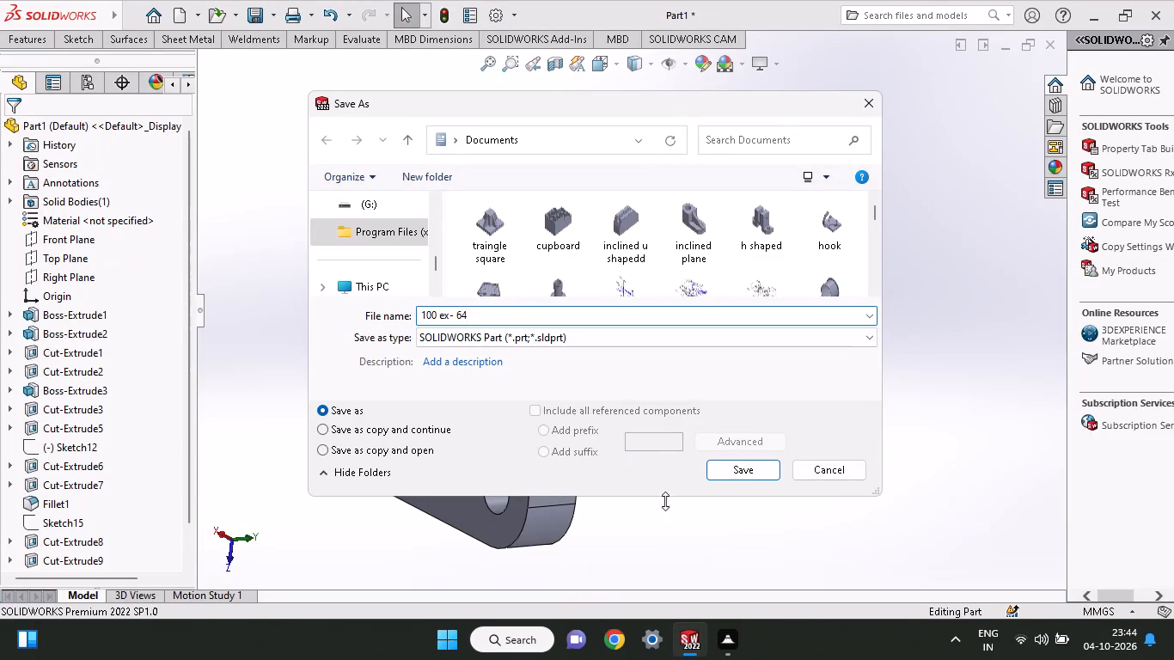
Save the part in the Documents folder as "100 ex- 64" in SOLIDWORKS Part format.
{"action": "left_click", "coordinate": [715, 467]}
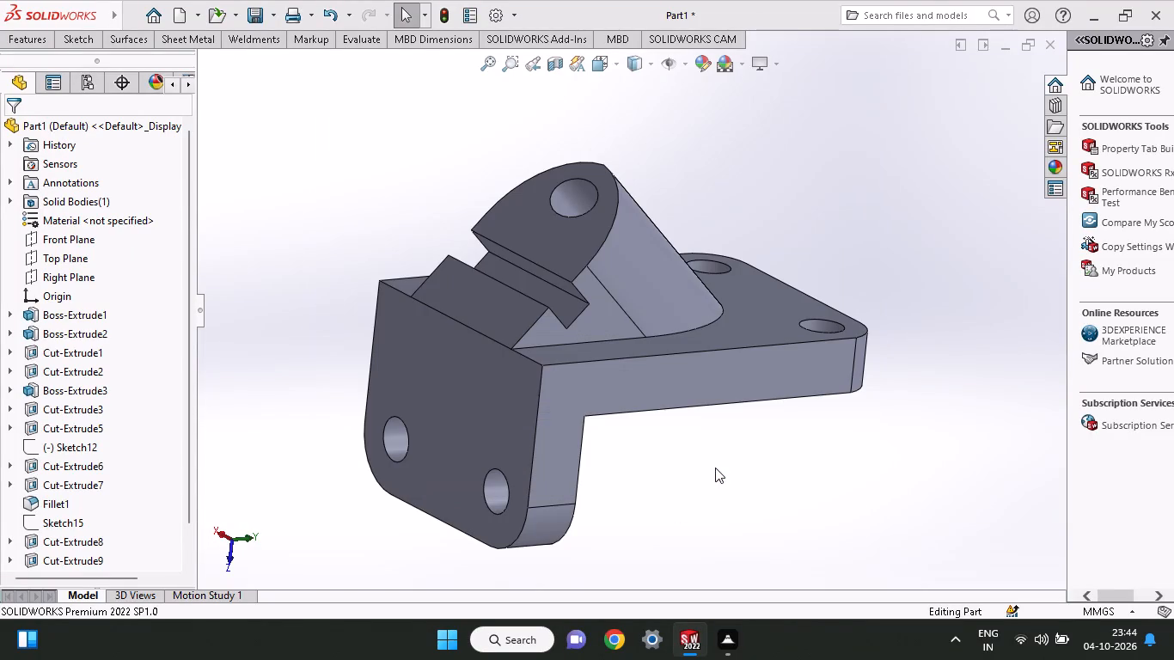
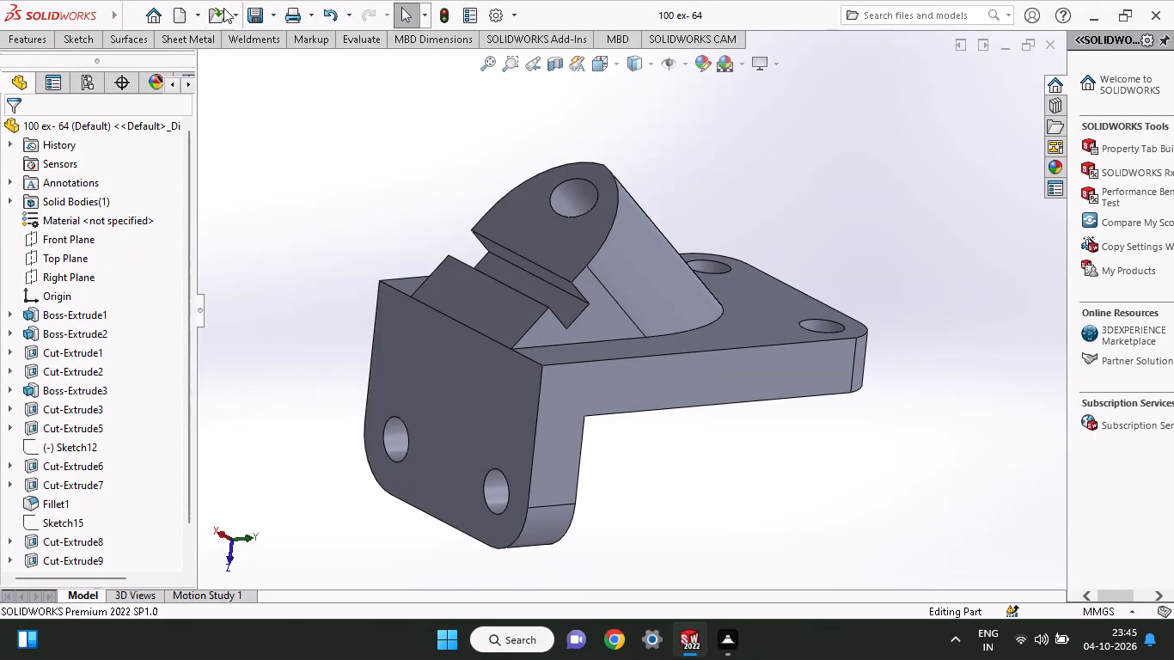
Create a drawing from the current part on a standard A (ANSI) Landscape sheet.
{"action": "left_click", "coordinate": [199, 15]}
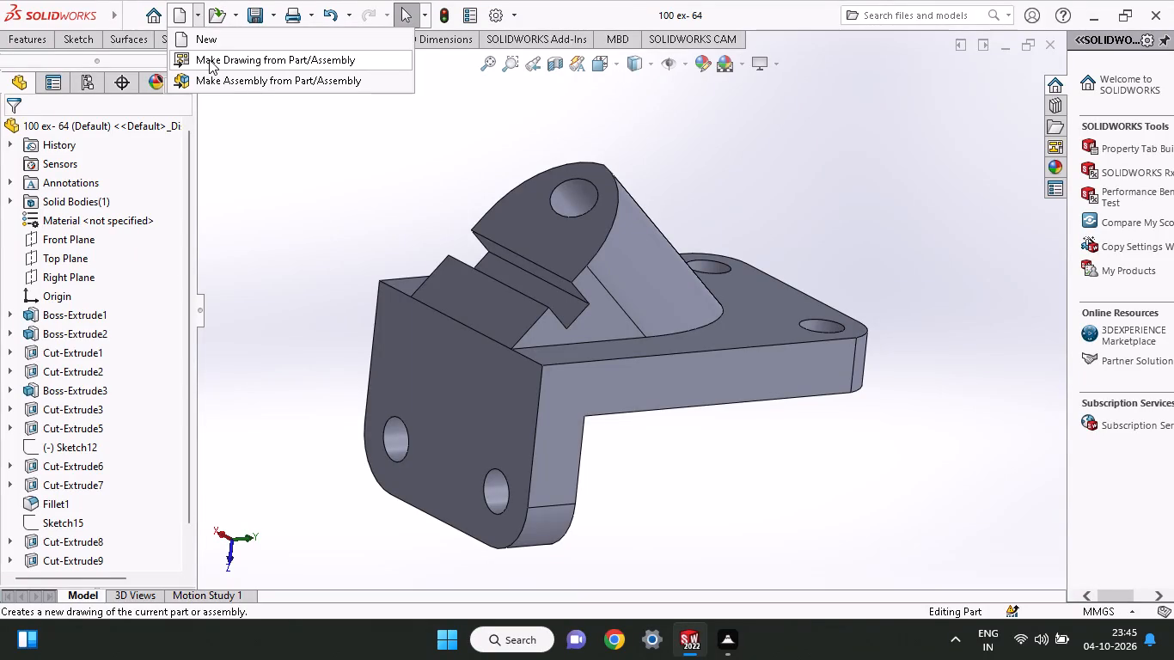
{"action": "left_click", "coordinate": [209, 59]}
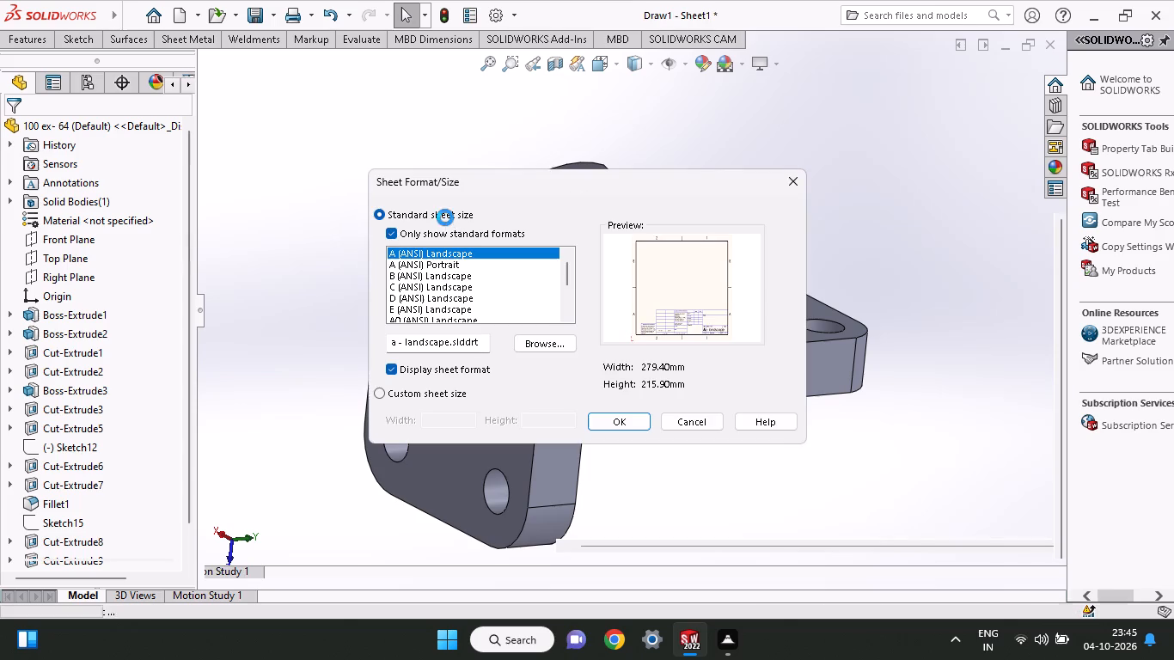
{"action": "left_click", "coordinate": [603, 430]}
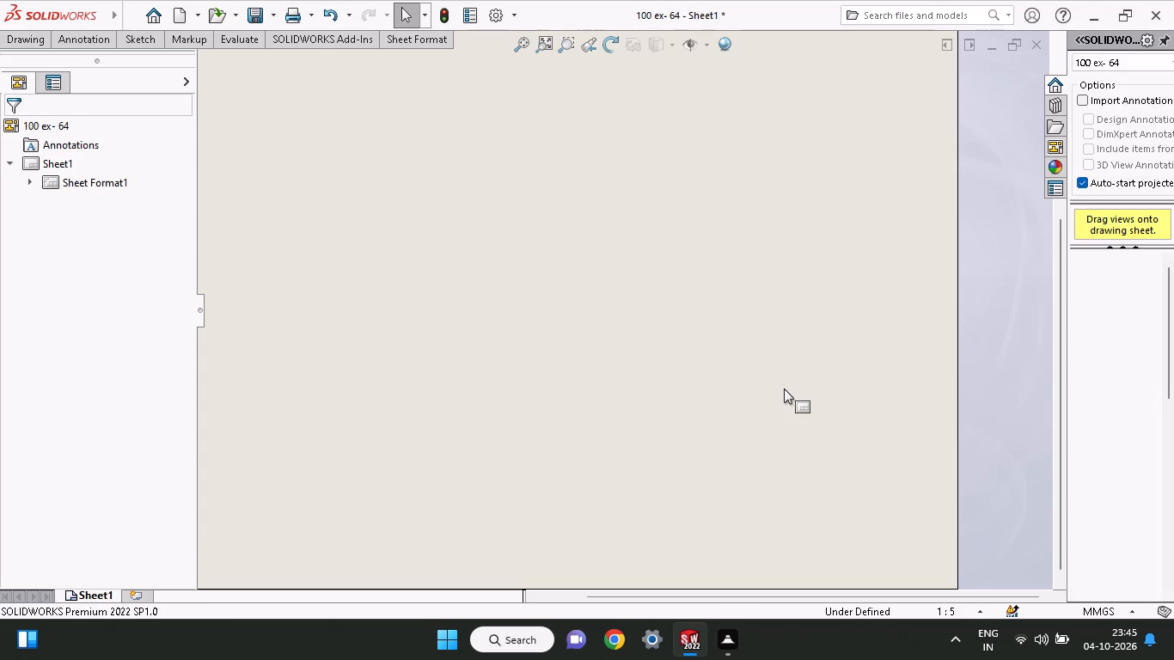
Replace the title-block sheet with a blank drawing sheet at 1:2 scale.
{"action": "left_click_drag", "start_coordinate": [756, 380], "coordinate": [664, 451]}
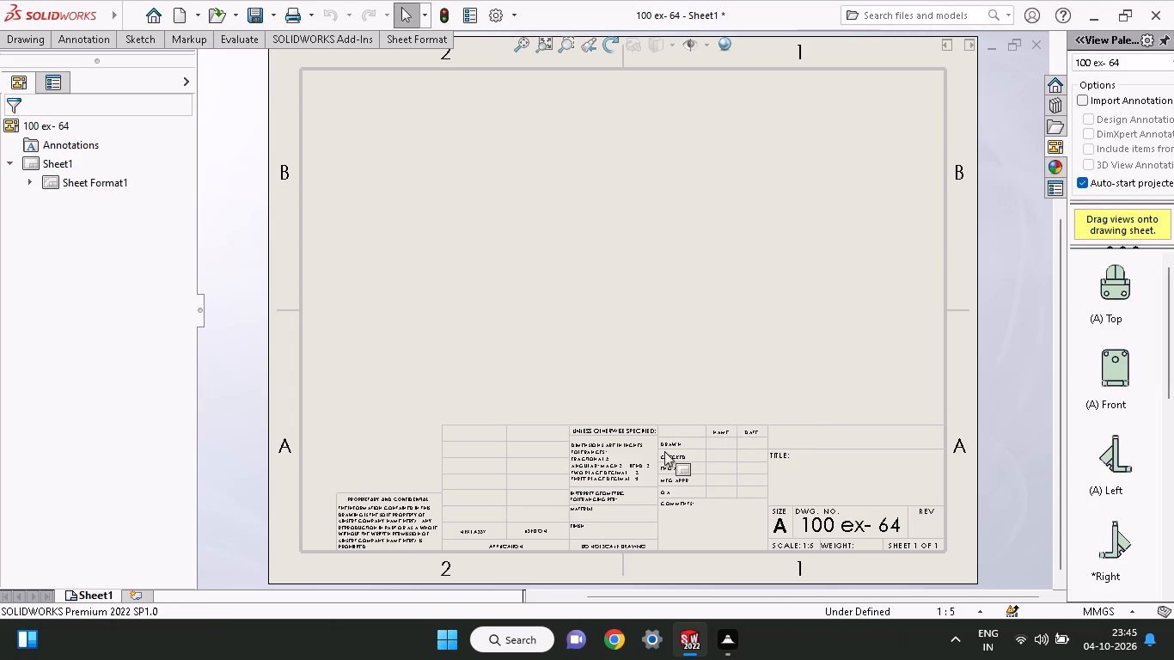
{"action": "left_click_drag", "start_coordinate": [664, 451], "coordinate": [601, 475]}
{"action": "left_click", "coordinate": [454, 425]}
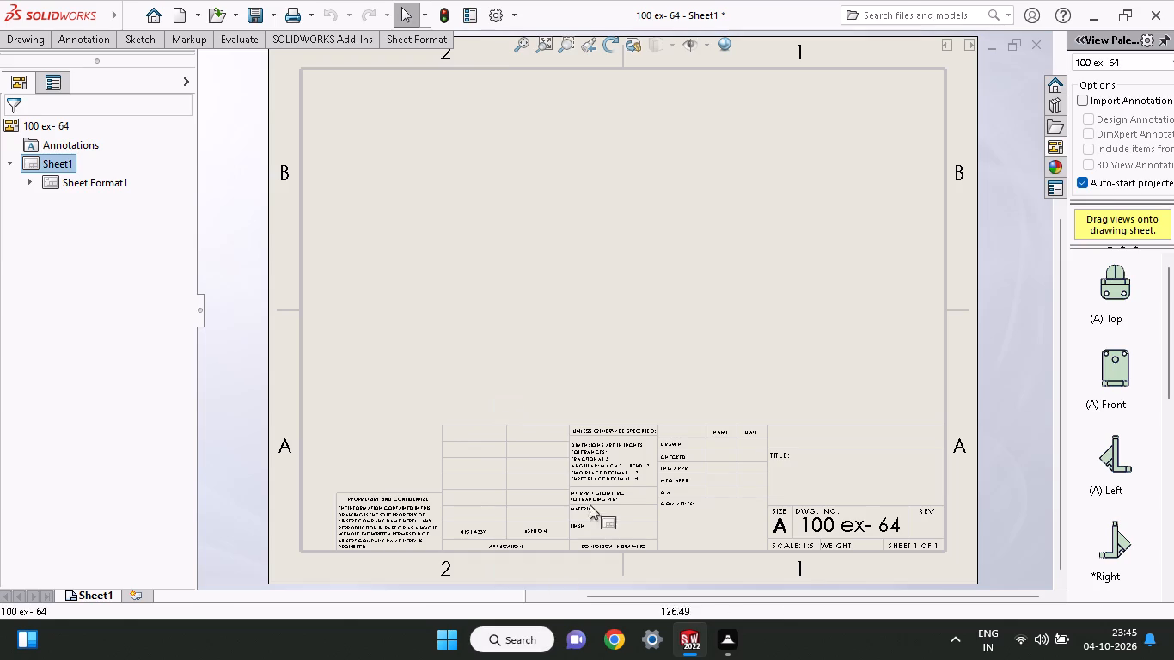
{"action": "left_click_drag", "start_coordinate": [611, 405], "coordinate": [305, 541]}
{"action": "left_click_drag", "start_coordinate": [839, 375], "coordinate": [350, 527]}
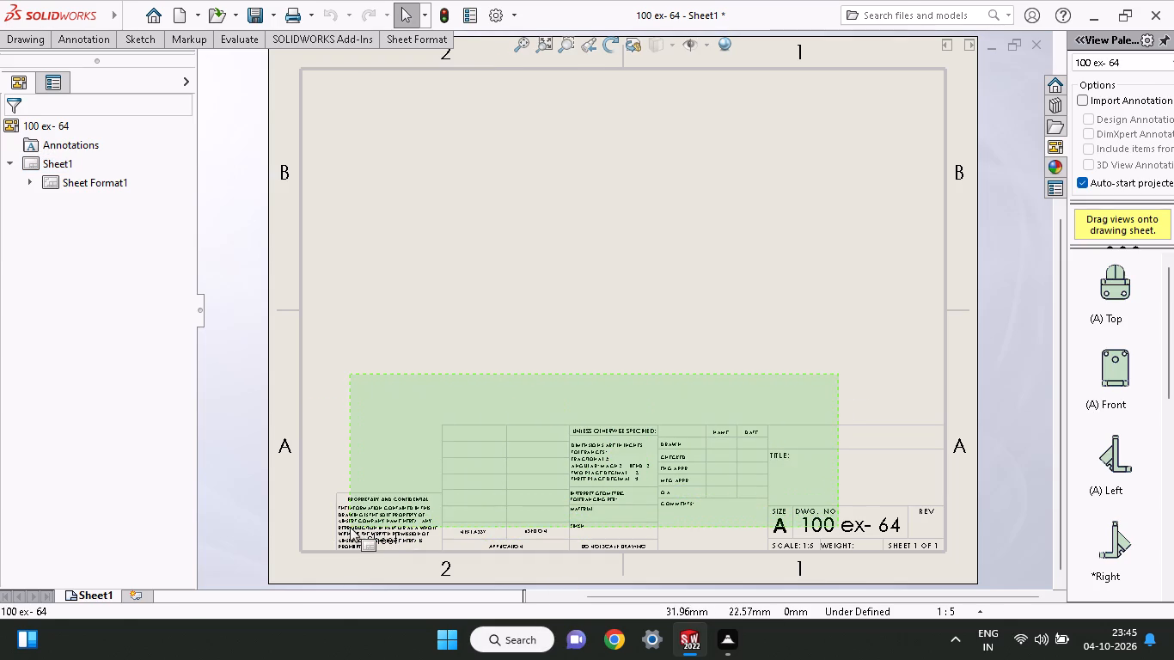
{"action": "left_click_drag", "start_coordinate": [350, 527], "coordinate": [319, 531]}
{"action": "left_click", "coordinate": [443, 458]}
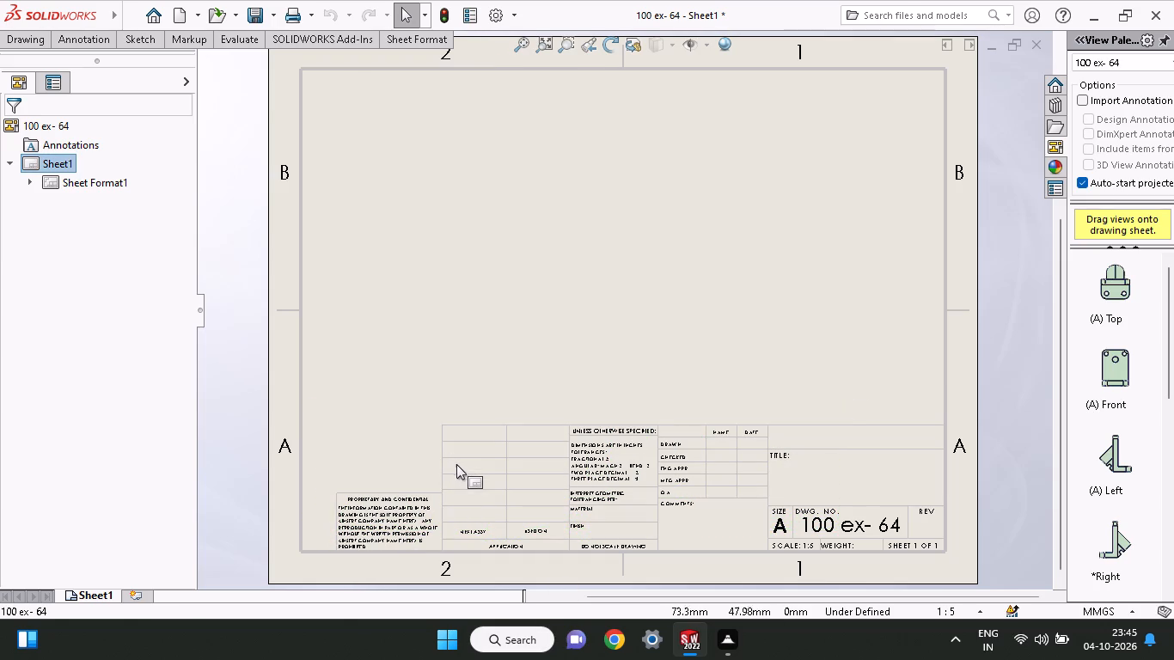
{"action": "right_click", "coordinate": [456, 464]}
{"action": "left_click", "coordinate": [529, 268]}
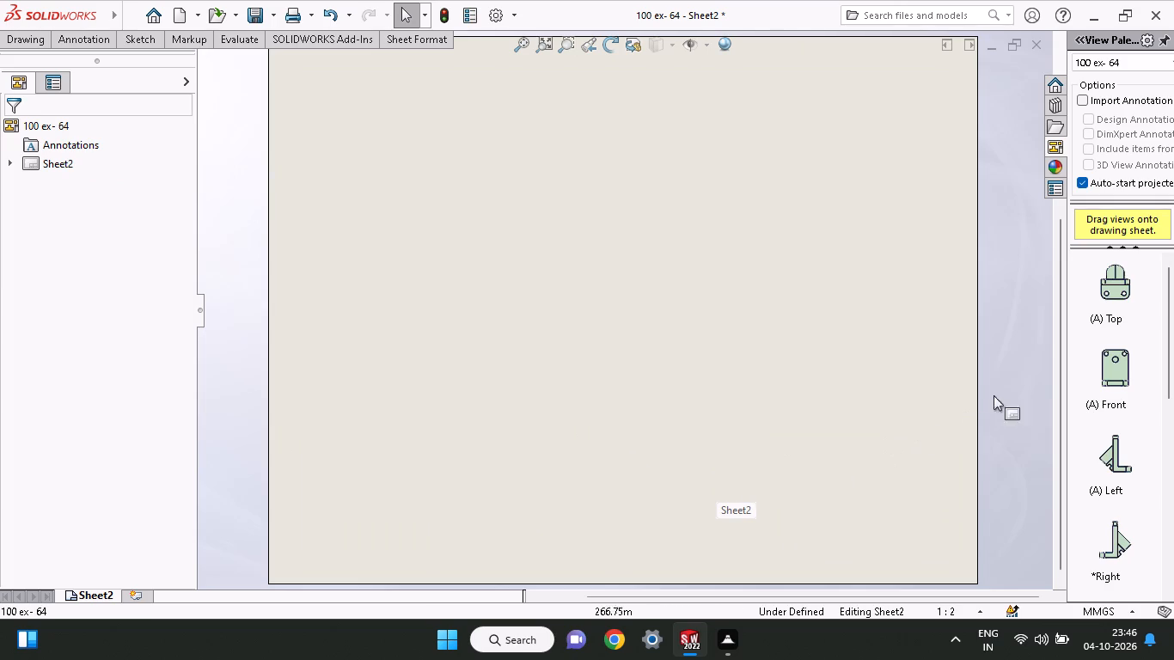
Place the part's Current orientation as a pictorial view in the lower middle of the sheet.
{"action": "left_click_drag", "start_coordinate": [1169, 315], "coordinate": [1158, 526]}
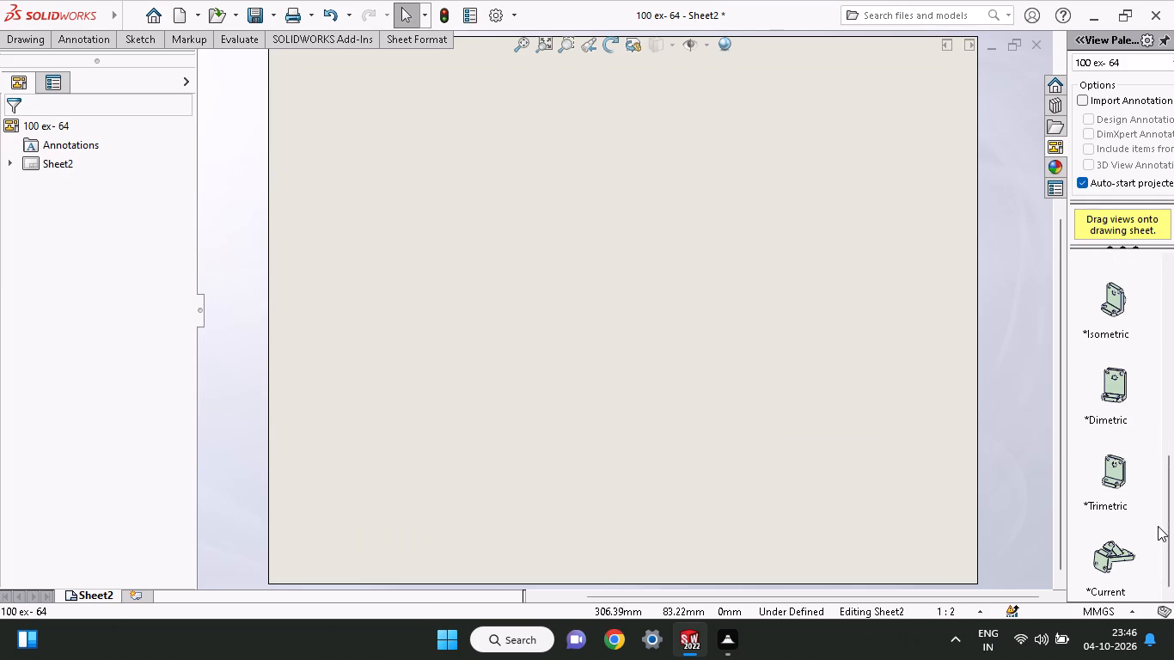
{"action": "left_click_drag", "start_coordinate": [1110, 573], "coordinate": [751, 412]}
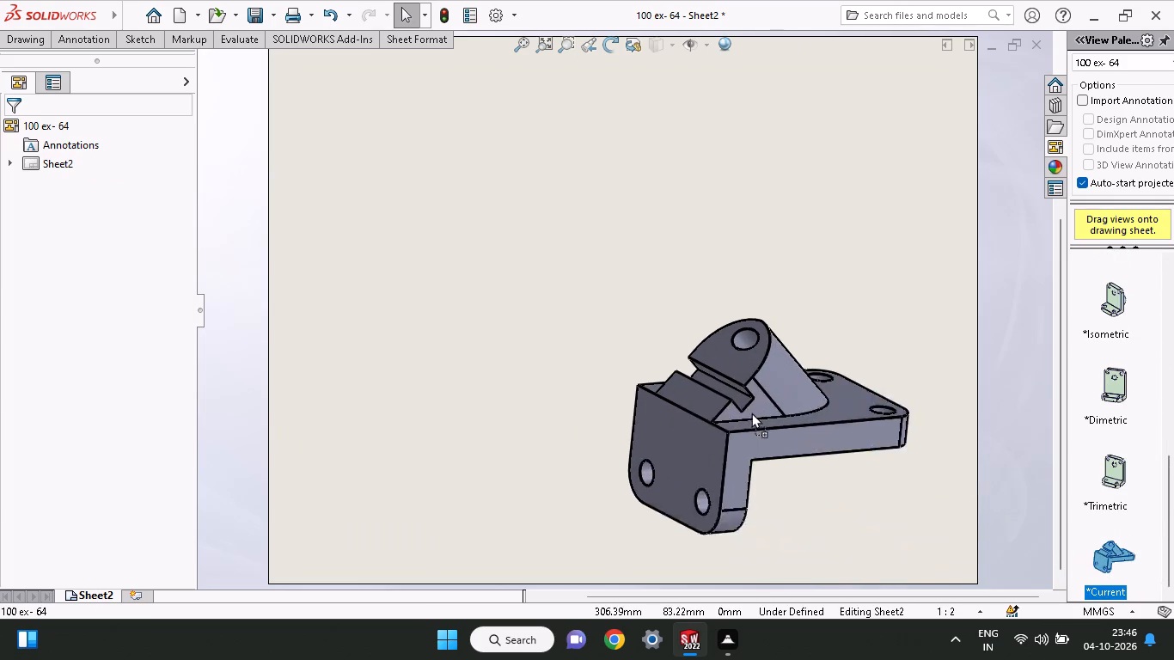
{"action": "left_click_drag", "start_coordinate": [751, 412], "coordinate": [637, 406]}
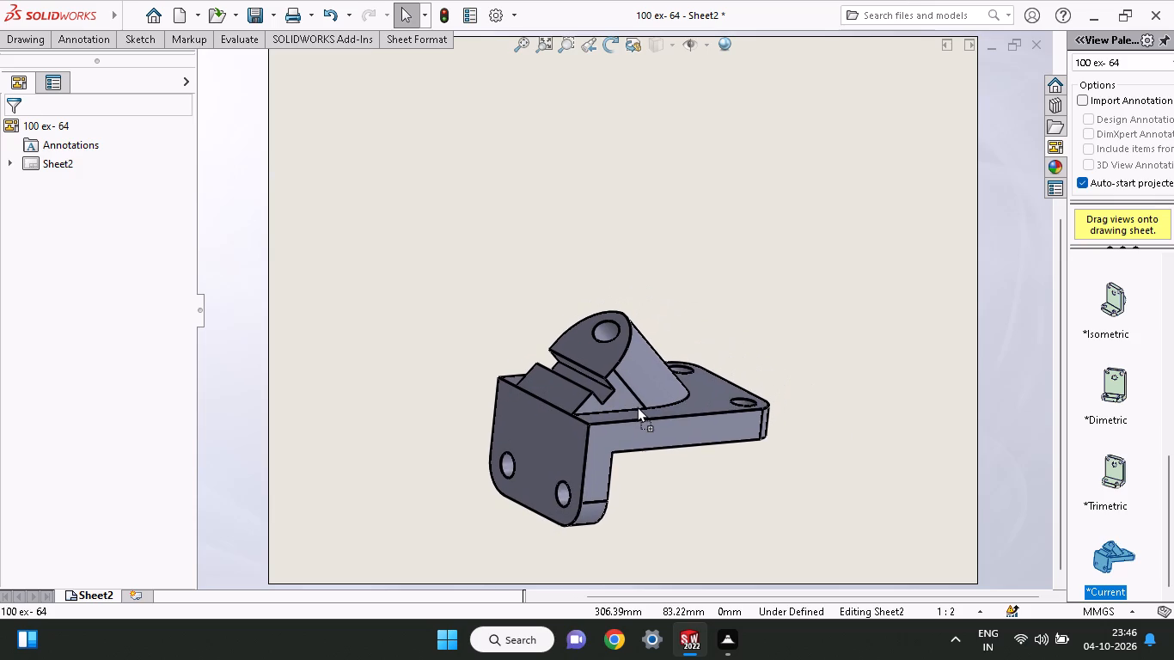
{"action": "left_click_drag", "start_coordinate": [637, 406], "coordinate": [630, 428]}
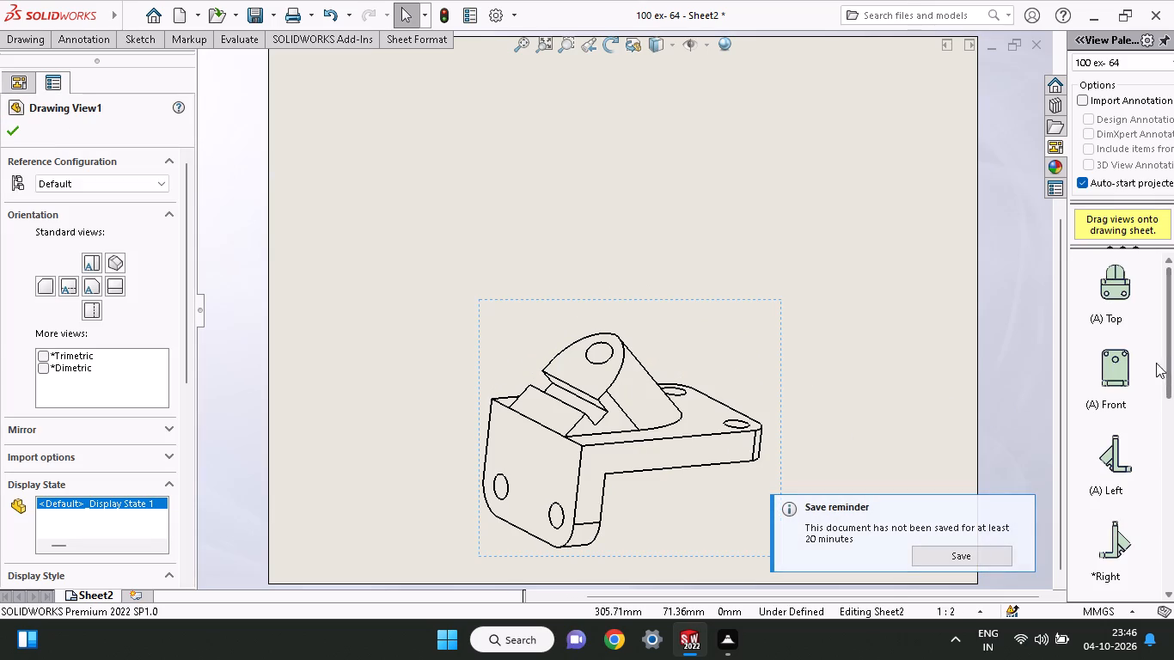
Place the Top view of the part in the upper left area of the sheet.
{"action": "left_click_drag", "start_coordinate": [1125, 298], "coordinate": [471, 152]}
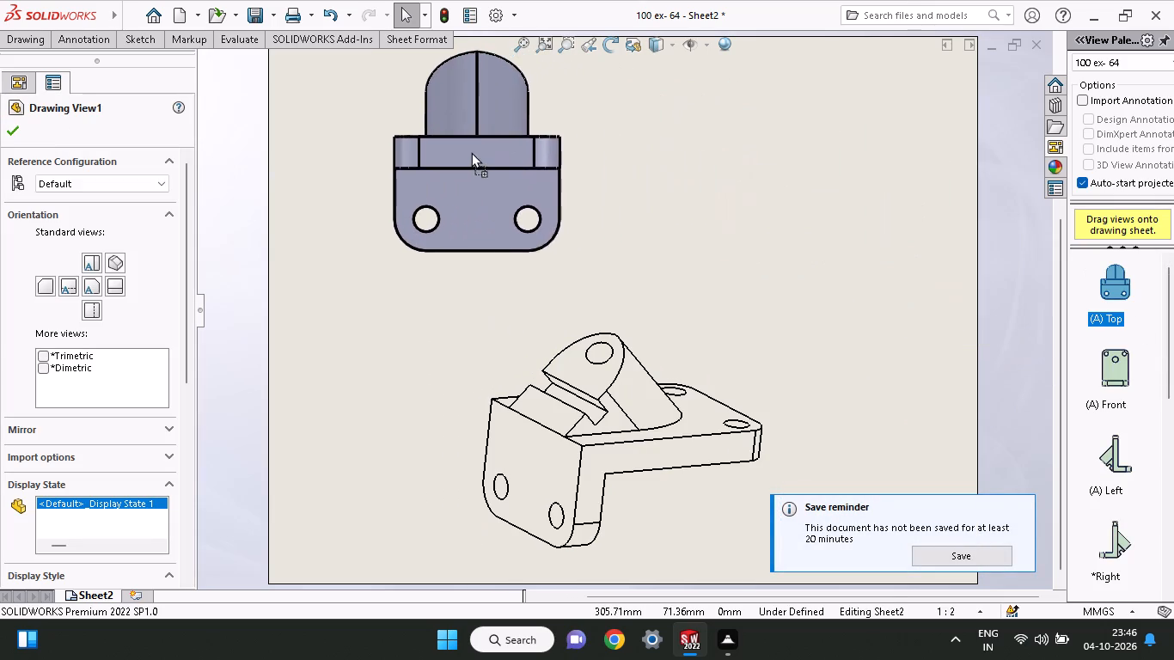
{"action": "left_click_drag", "start_coordinate": [471, 152], "coordinate": [438, 172]}
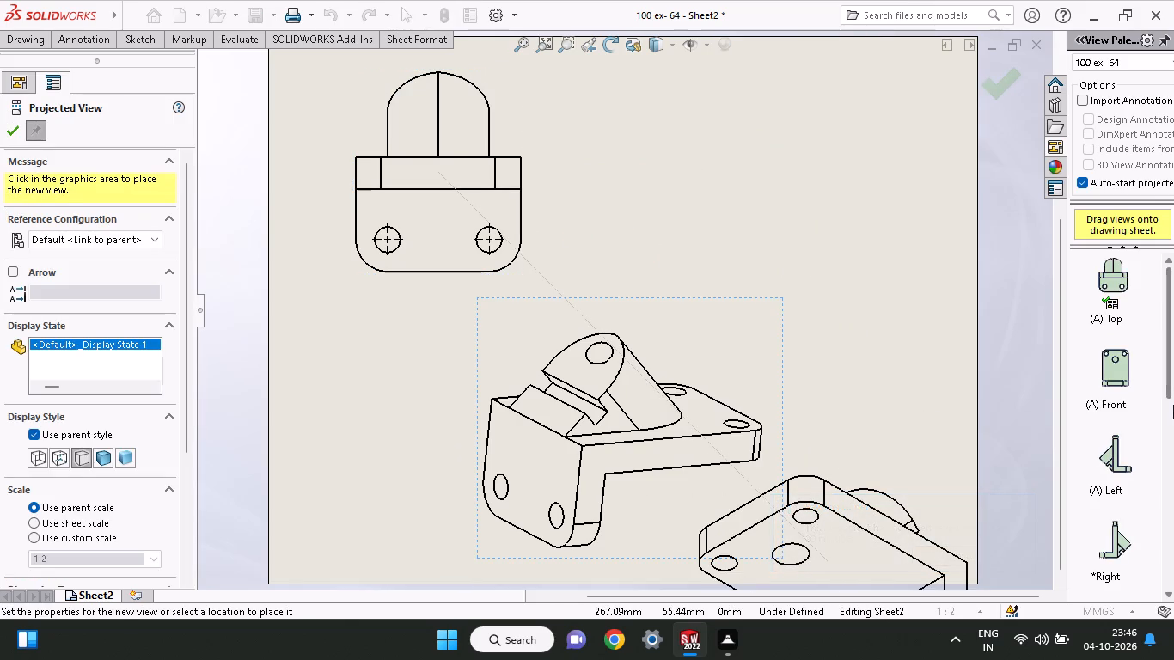
Project the Left side view horizontally from the Top view and finish placing projected views.
{"action": "left_click_drag", "start_coordinate": [1173, 364], "coordinate": [1171, 388]}
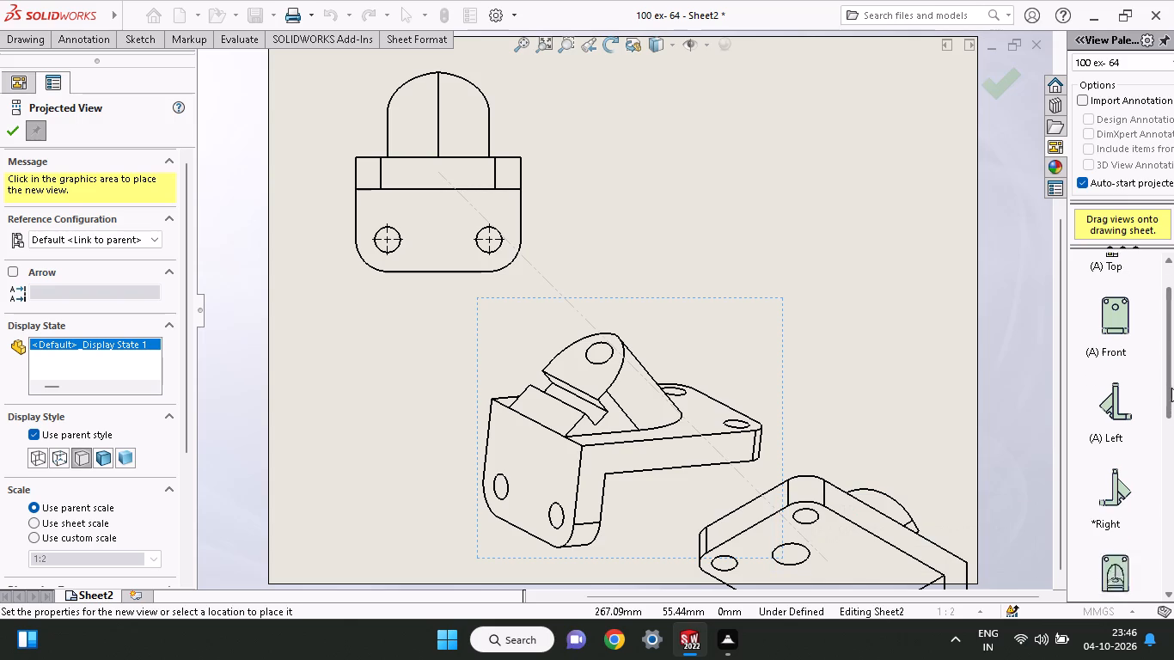
{"action": "left_click_drag", "start_coordinate": [1171, 388], "coordinate": [1157, 616]}
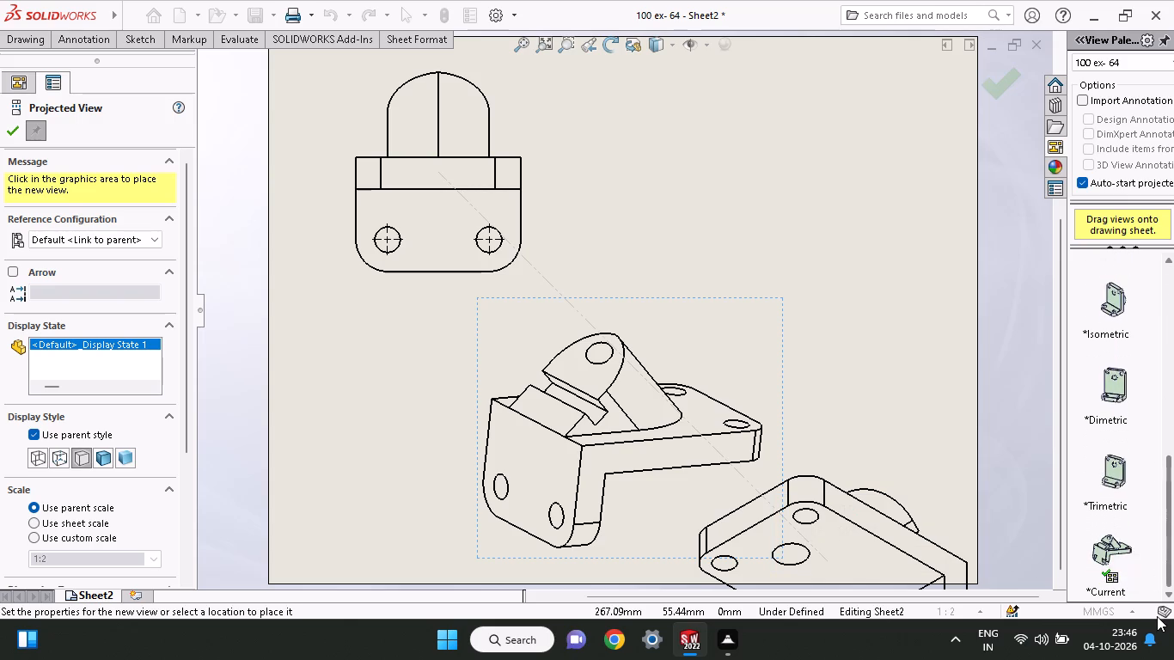
{"action": "left_click_drag", "start_coordinate": [1157, 616], "coordinate": [1173, 431]}
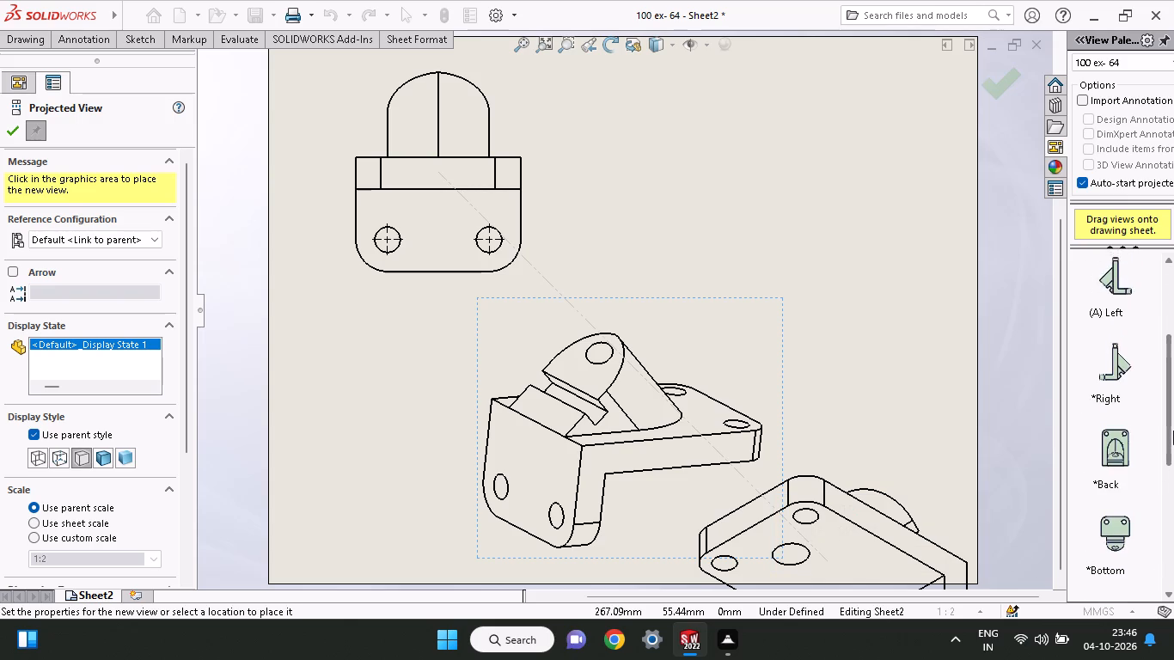
{"action": "left_click_drag", "start_coordinate": [1173, 431], "coordinate": [1173, 406]}
{"action": "left_click_drag", "start_coordinate": [1117, 346], "coordinate": [1091, 343]}
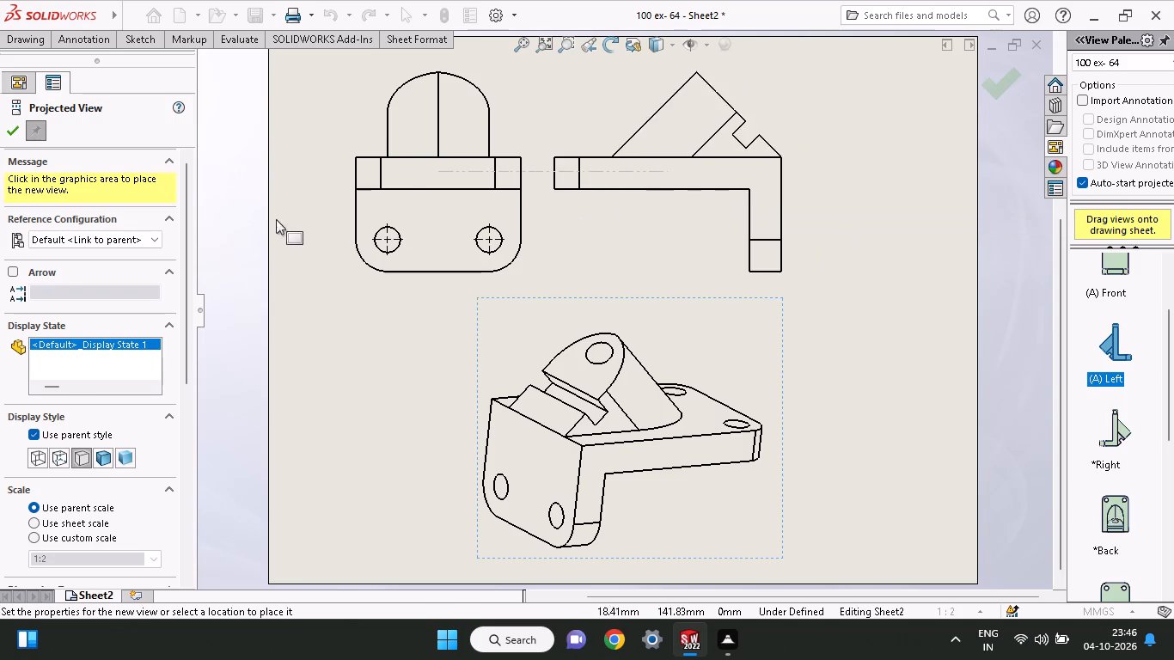
{"action": "left_click", "coordinate": [302, 201]}
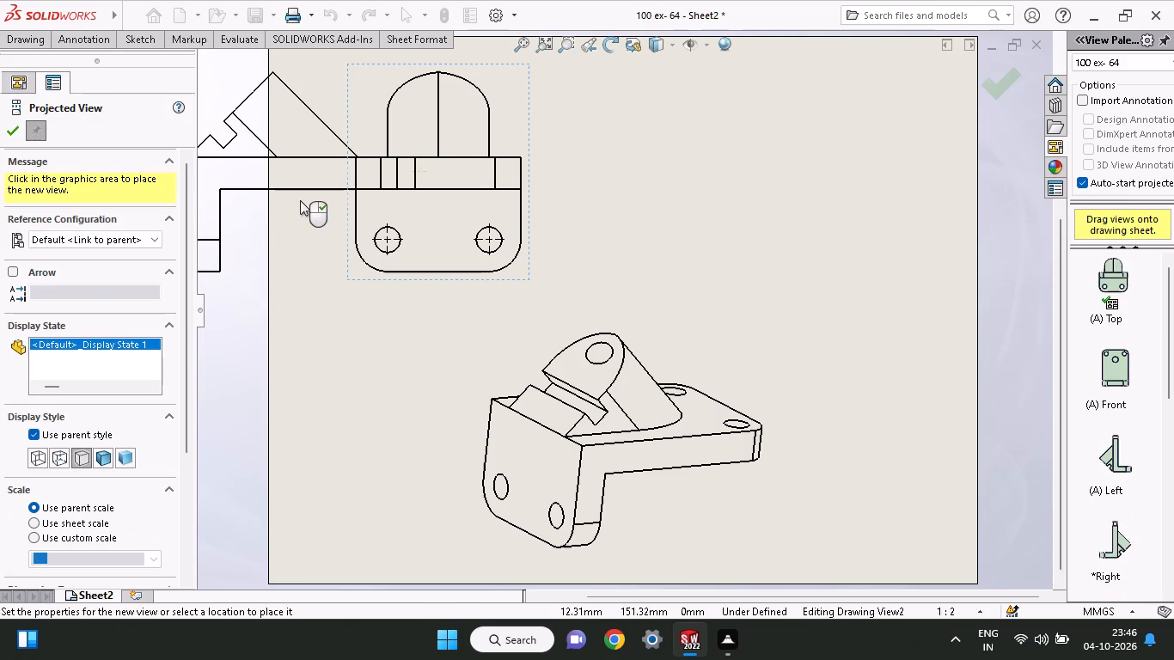
{"action": "left_click", "coordinate": [300, 192]}
{"action": "left_click", "coordinate": [301, 189]}
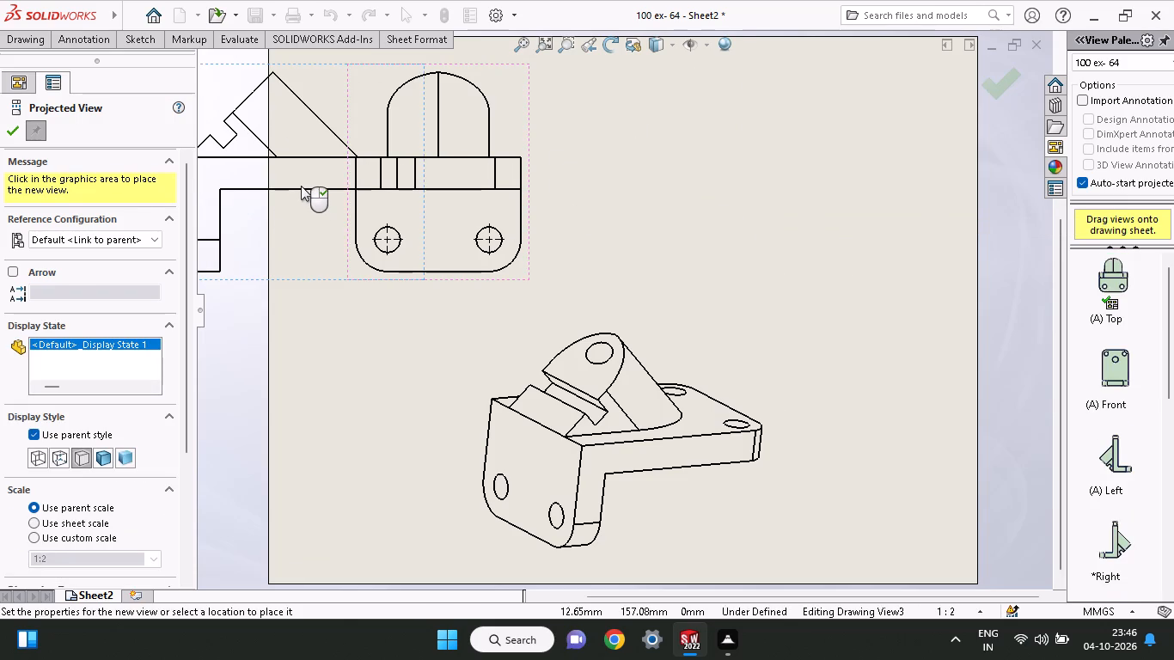
{"action": "right_click", "coordinate": [301, 186]}
Move the projected Left view to the right of the Top view, clear of it and inside the sheet.
{"action": "left_click", "coordinate": [302, 186]}
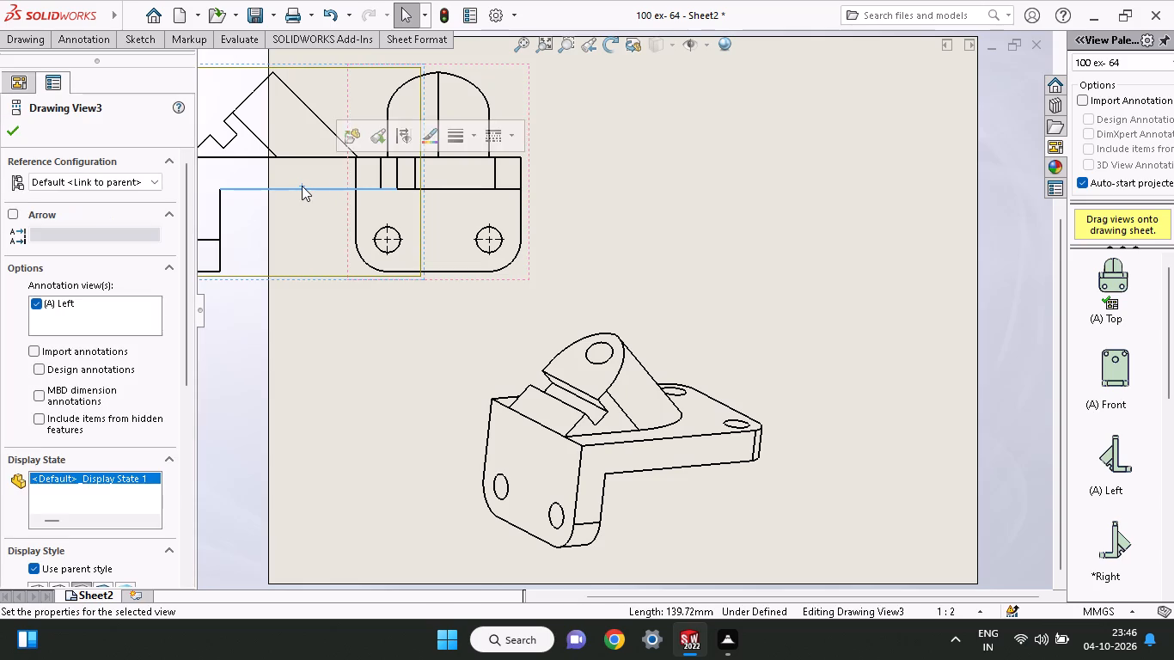
{"action": "right_click", "coordinate": [302, 186]}
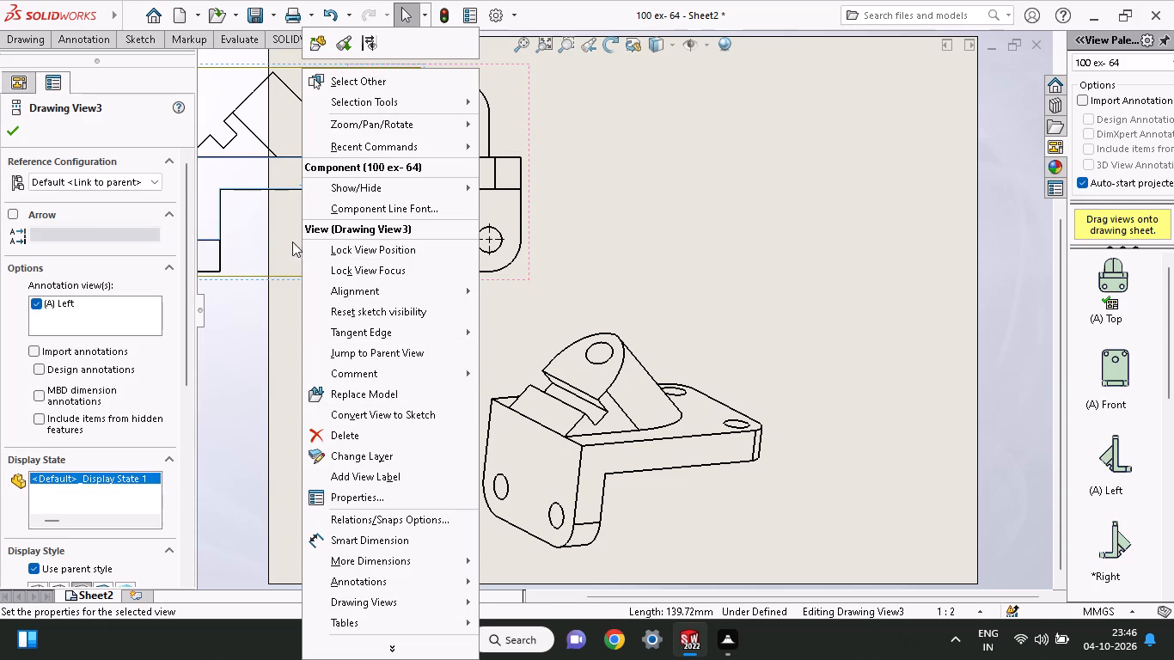
{"action": "left_click", "coordinate": [258, 225]}
{"action": "left_click_drag", "start_coordinate": [260, 214], "coordinate": [375, 240]}
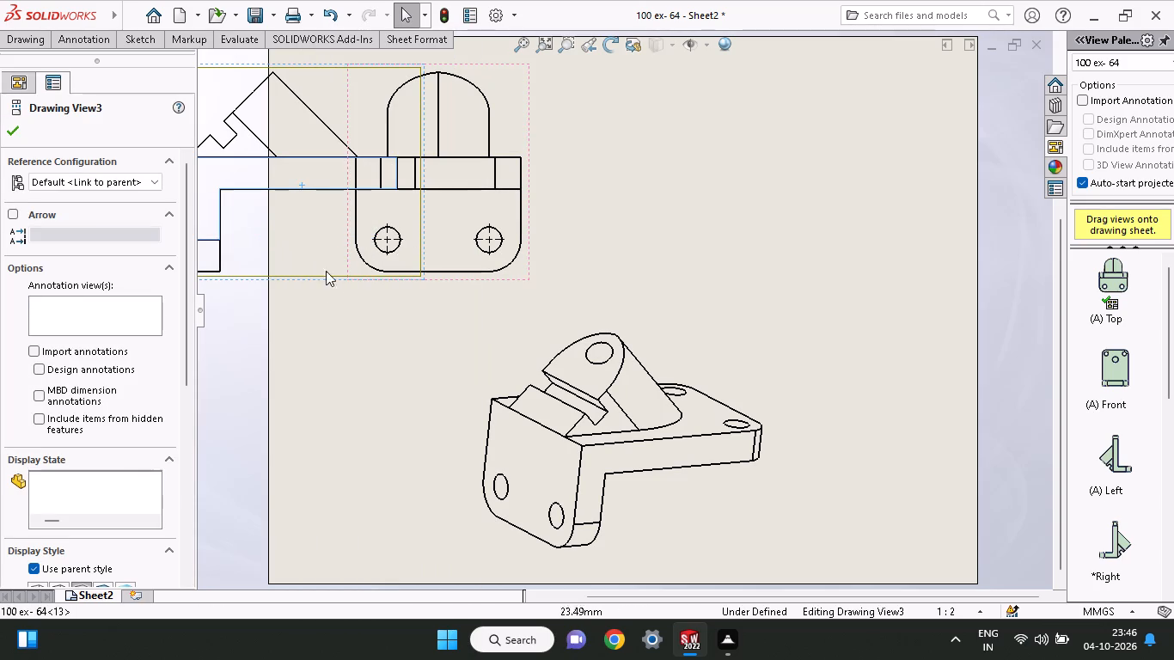
{"action": "left_click_drag", "start_coordinate": [309, 278], "coordinate": [798, 315]}
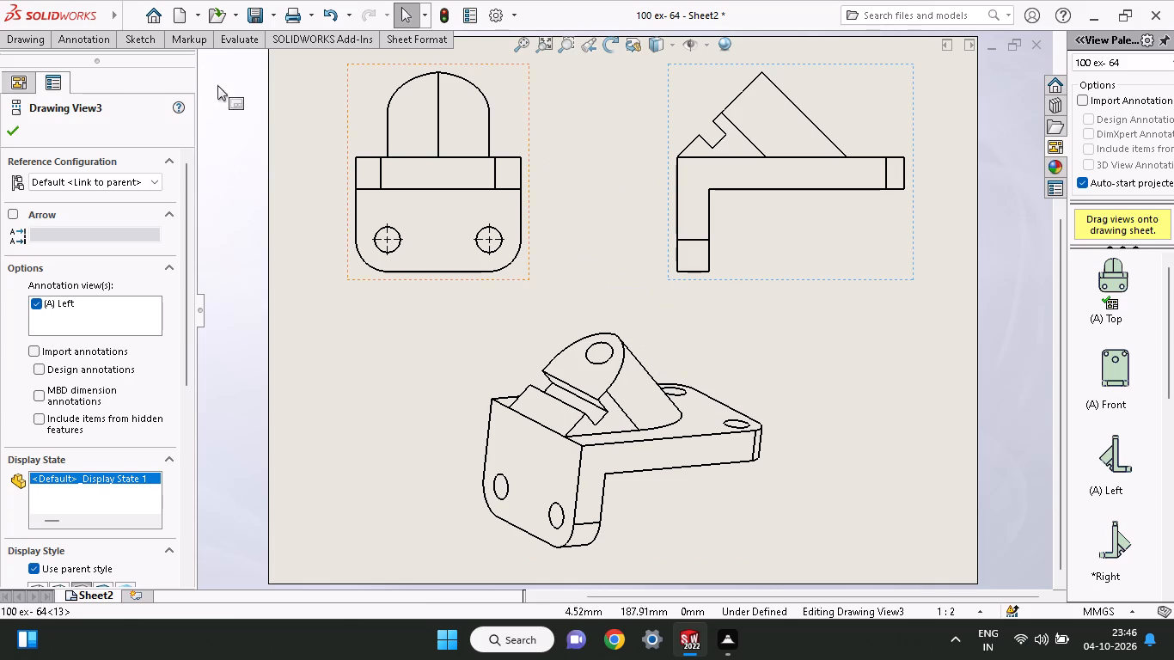
Add an aligned dimension to the short inclined edge between the plate corner and the notch in the Left view.
{"action": "left_click", "coordinate": [141, 50]}
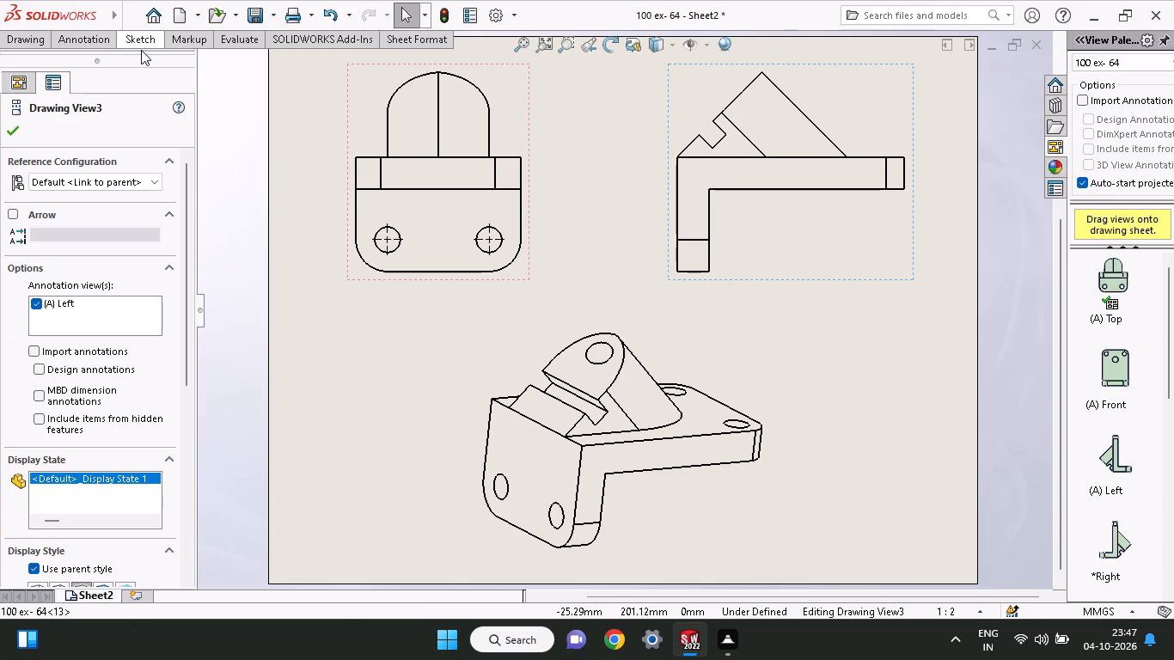
{"action": "left_click", "coordinate": [135, 39]}
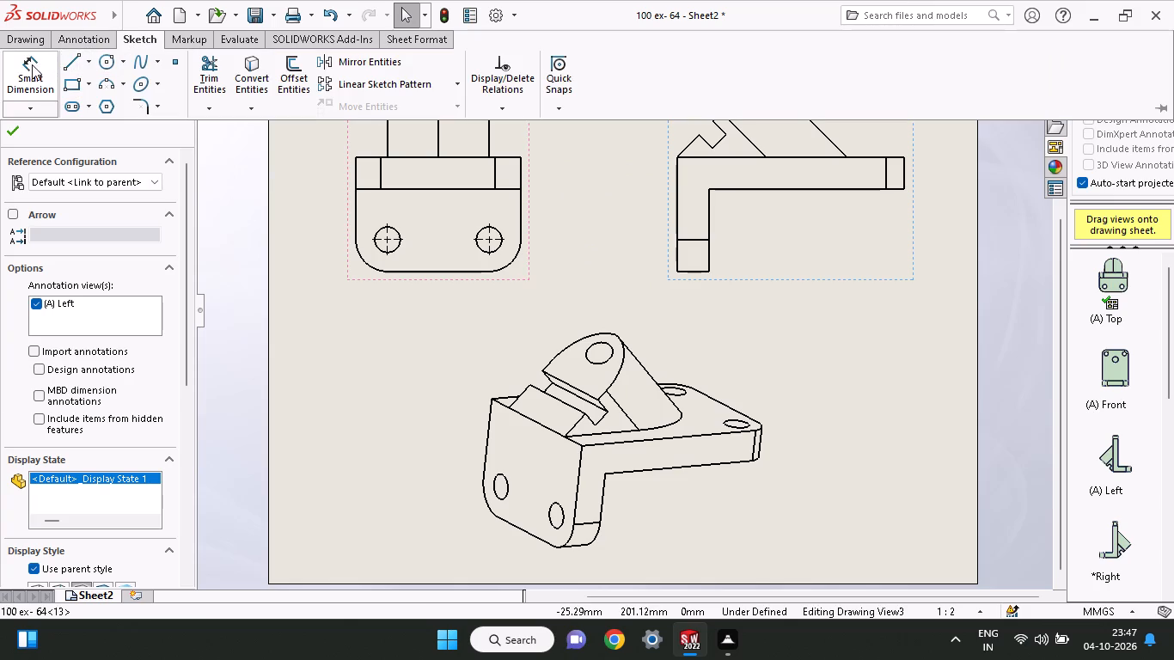
{"action": "left_click", "coordinate": [32, 64]}
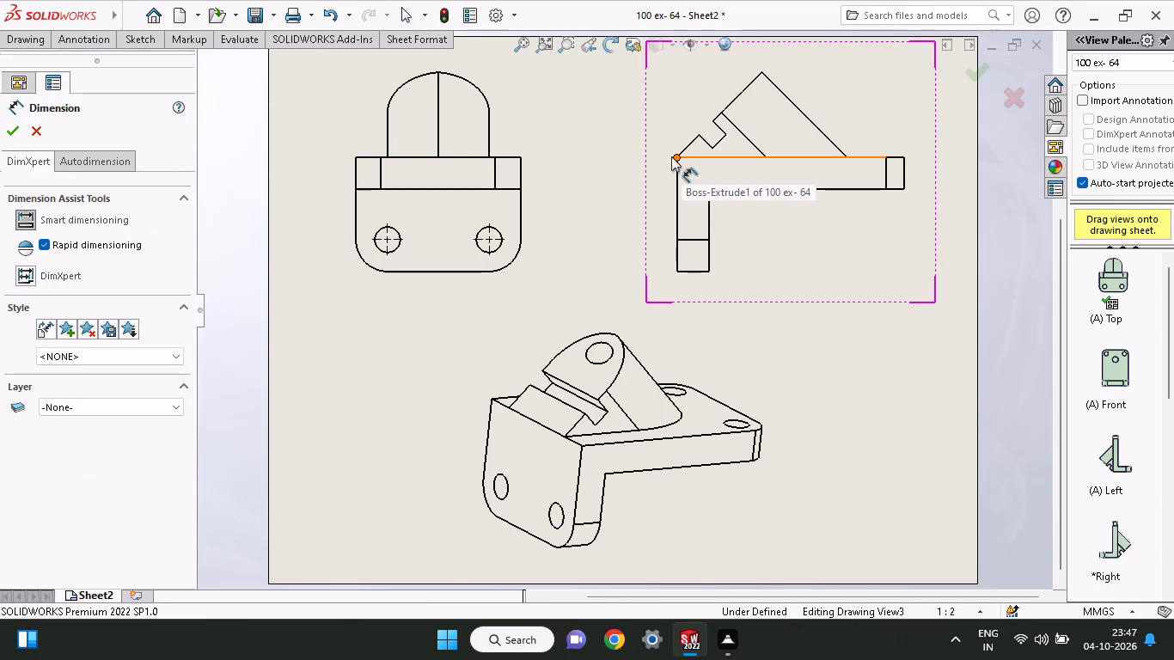
{"action": "left_click", "coordinate": [678, 156]}
{"action": "left_click", "coordinate": [700, 136]}
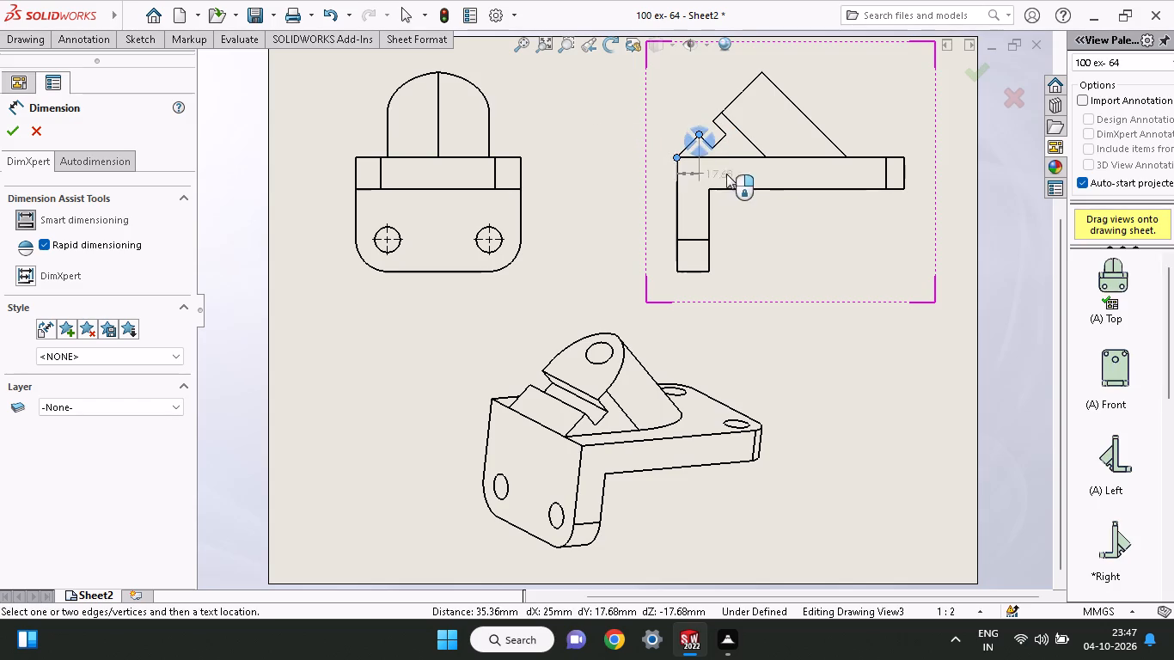
{"action": "left_click", "coordinate": [630, 127]}
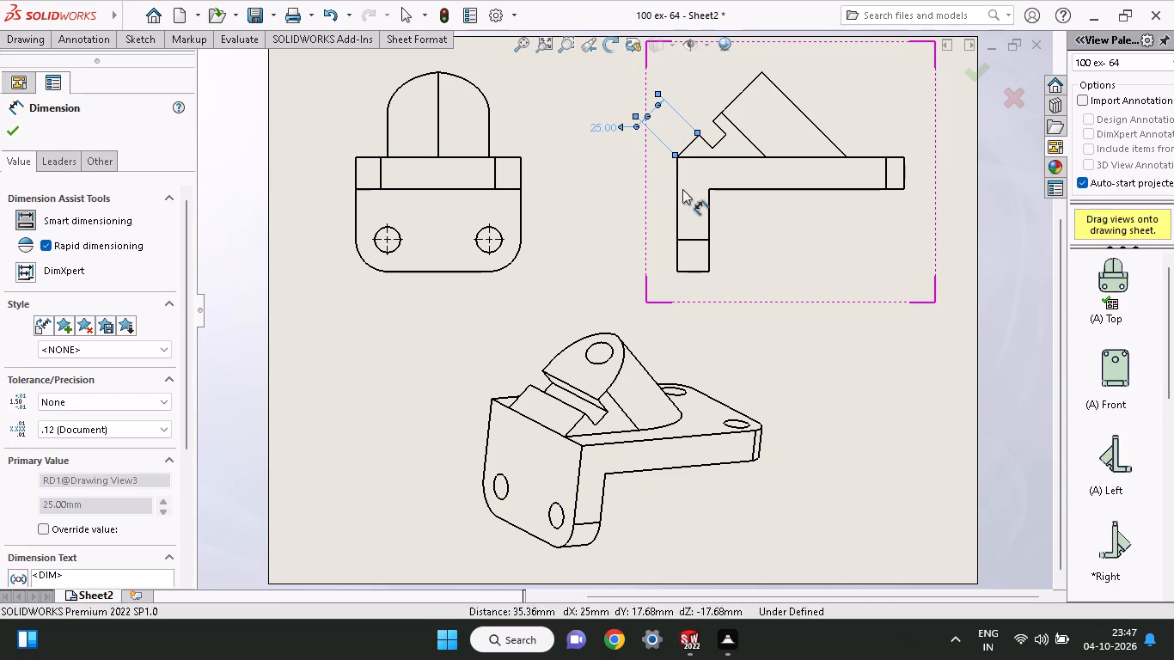
Dimension the thickness of the downward arm below its lower edge in the Left view.
{"action": "left_click", "coordinate": [679, 272]}
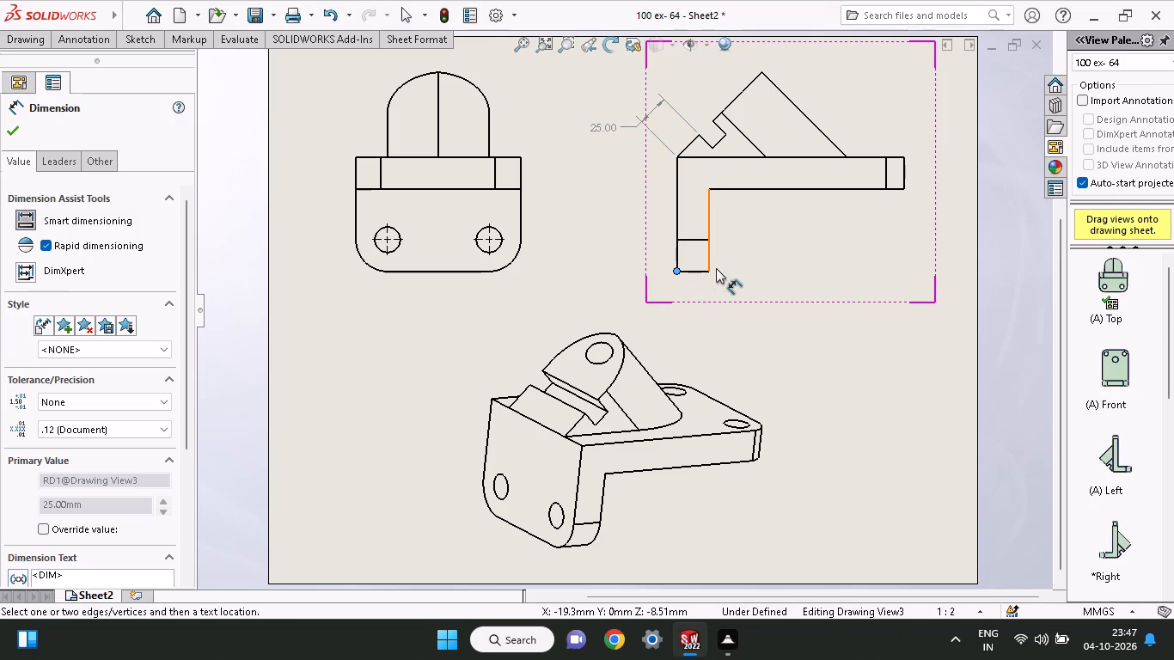
{"action": "left_click", "coordinate": [711, 272]}
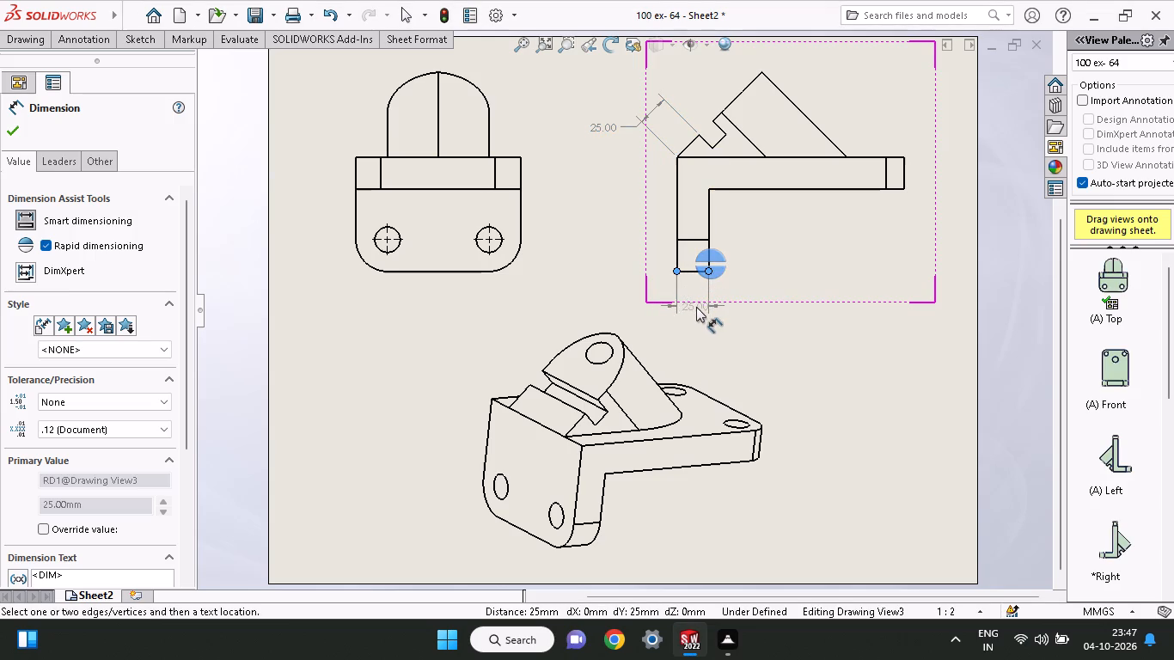
{"action": "left_click", "coordinate": [698, 315]}
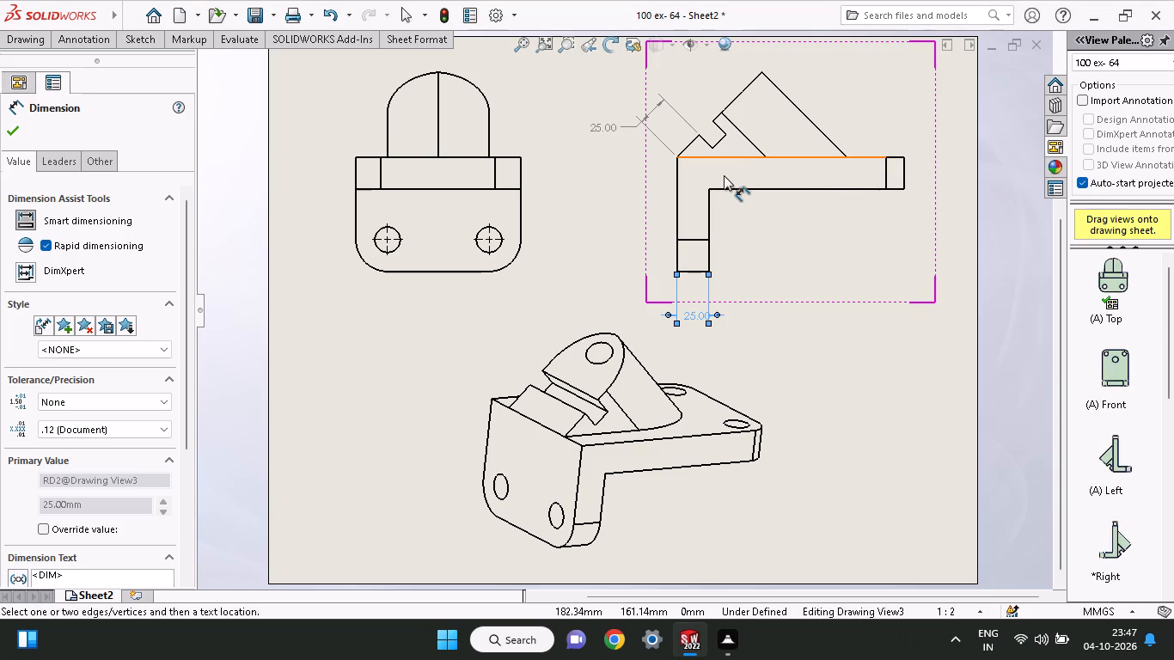
Add an aligned dimension across the bottom of the inclined boss's notch in the Left view.
{"action": "left_click", "coordinate": [712, 146]}
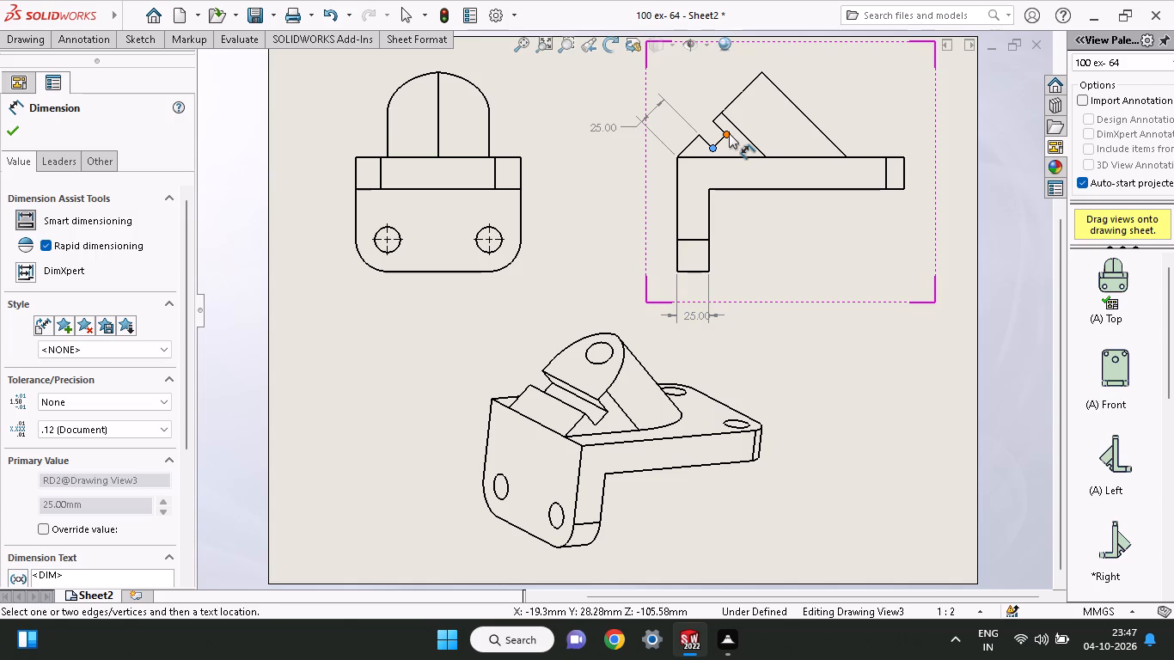
{"action": "left_click", "coordinate": [727, 133]}
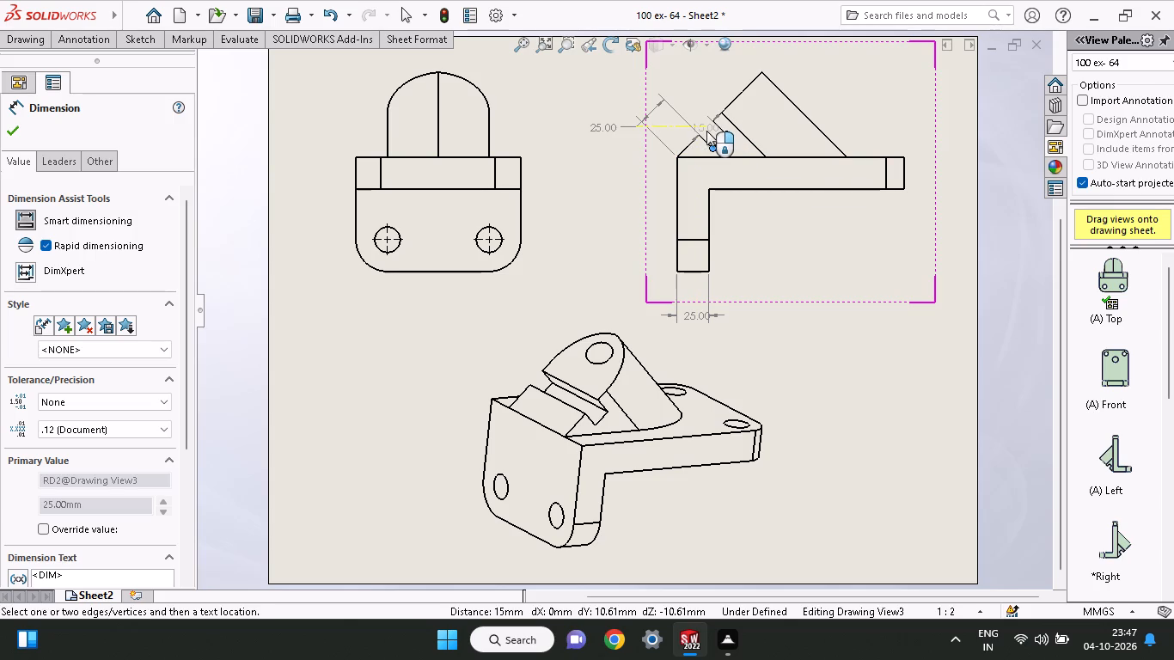
{"action": "left_click", "coordinate": [704, 128]}
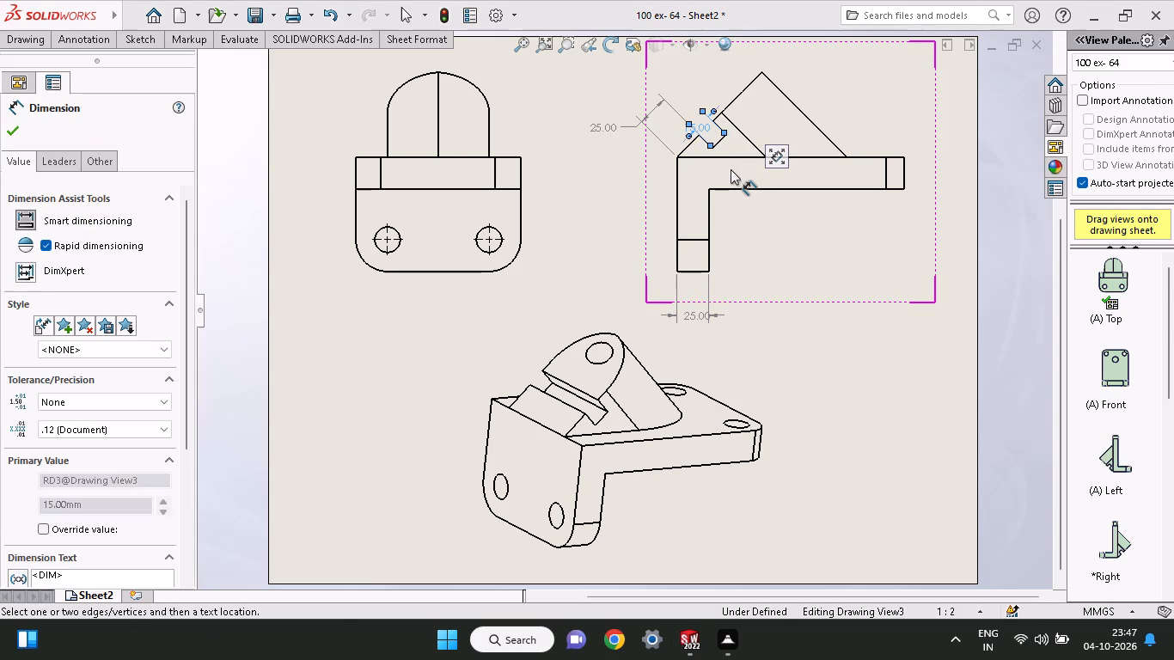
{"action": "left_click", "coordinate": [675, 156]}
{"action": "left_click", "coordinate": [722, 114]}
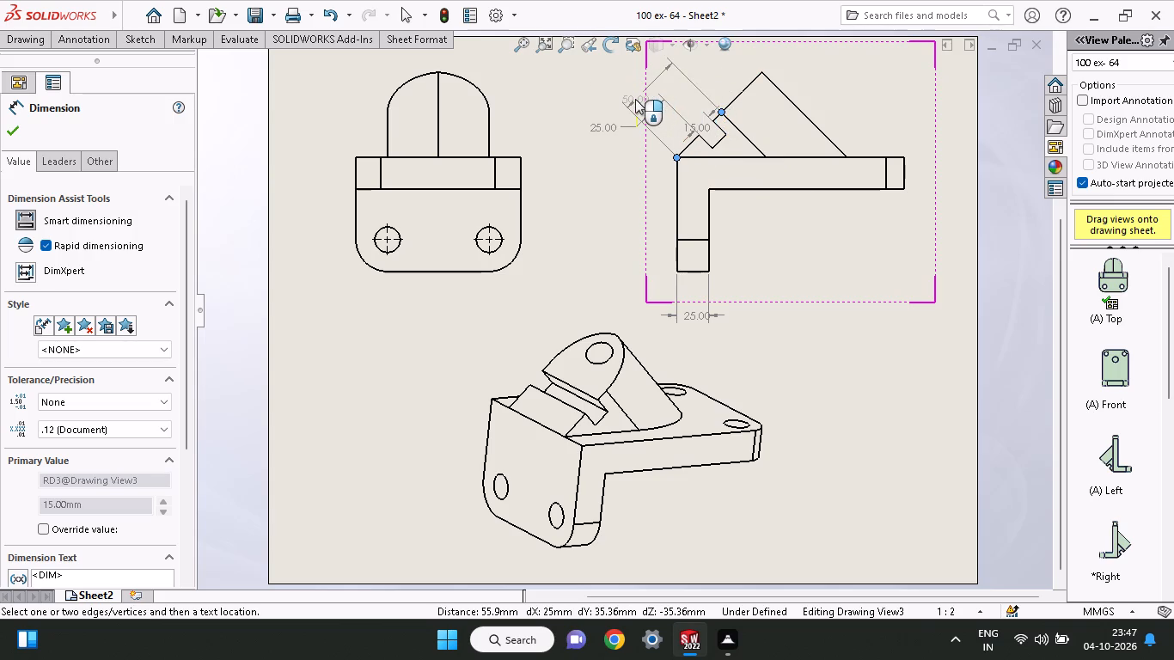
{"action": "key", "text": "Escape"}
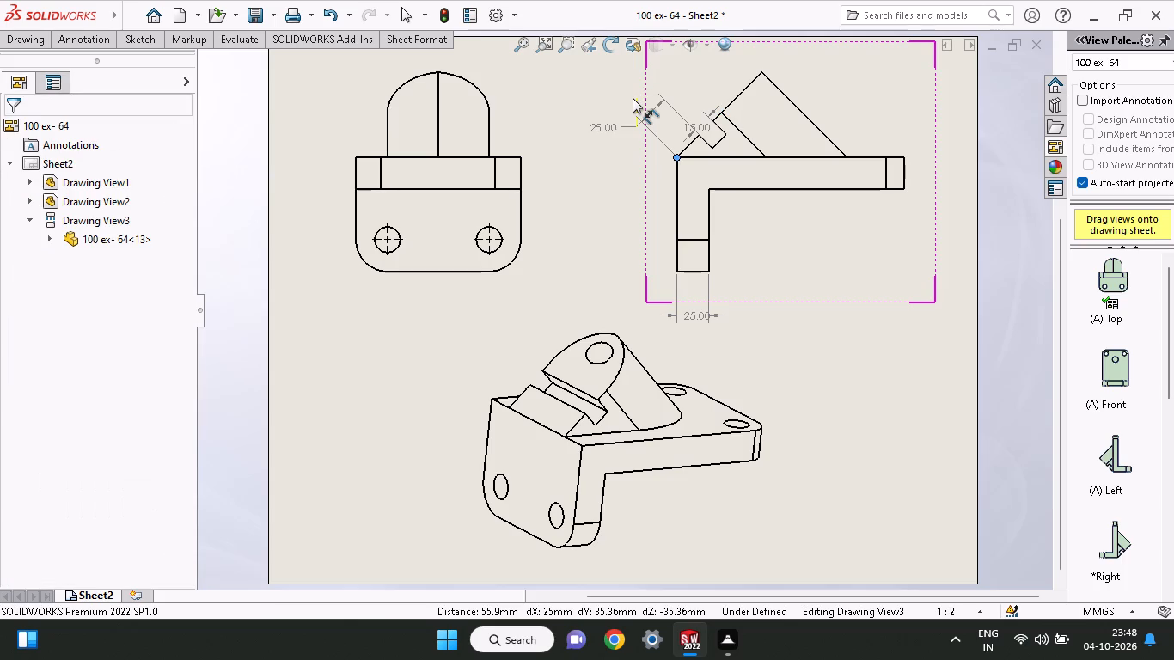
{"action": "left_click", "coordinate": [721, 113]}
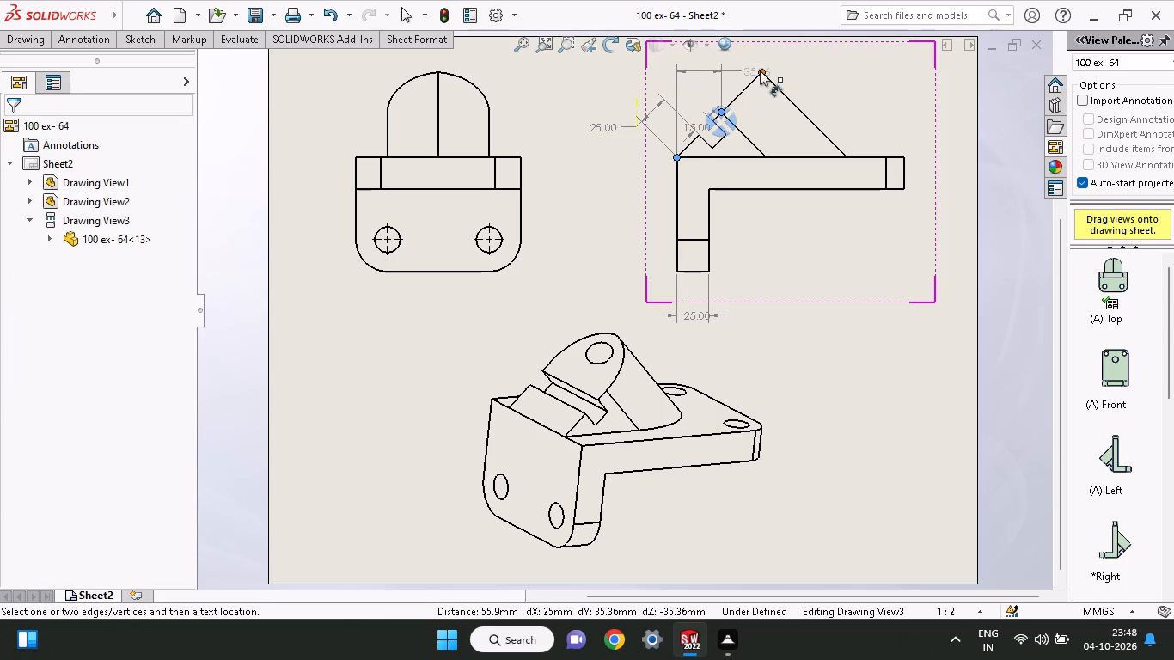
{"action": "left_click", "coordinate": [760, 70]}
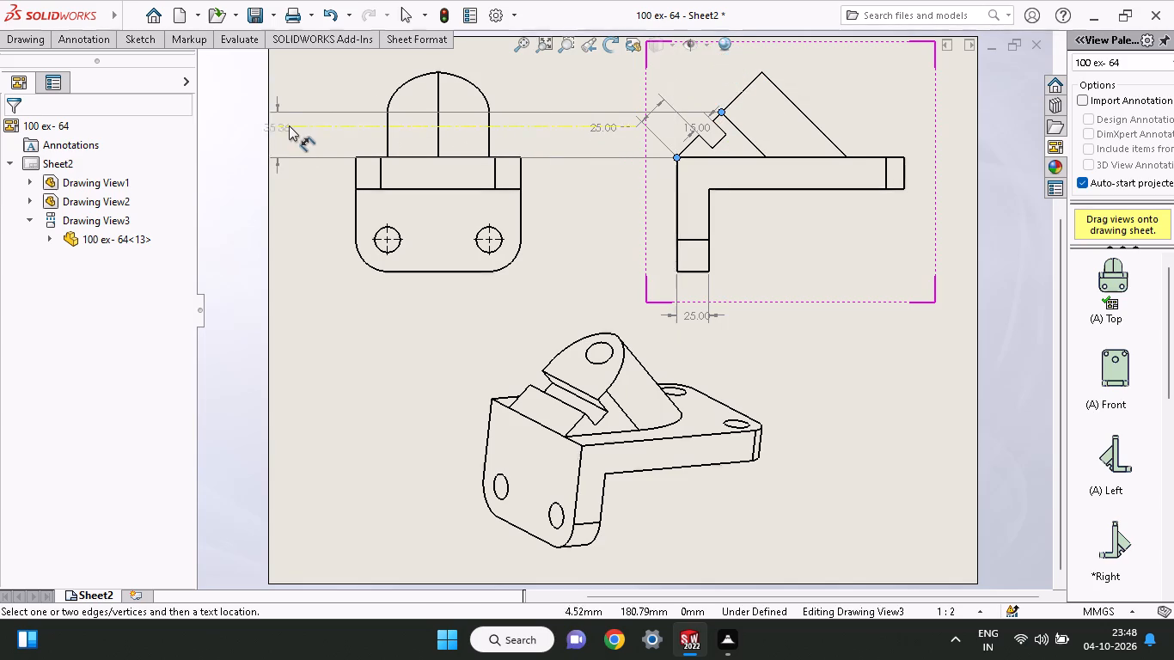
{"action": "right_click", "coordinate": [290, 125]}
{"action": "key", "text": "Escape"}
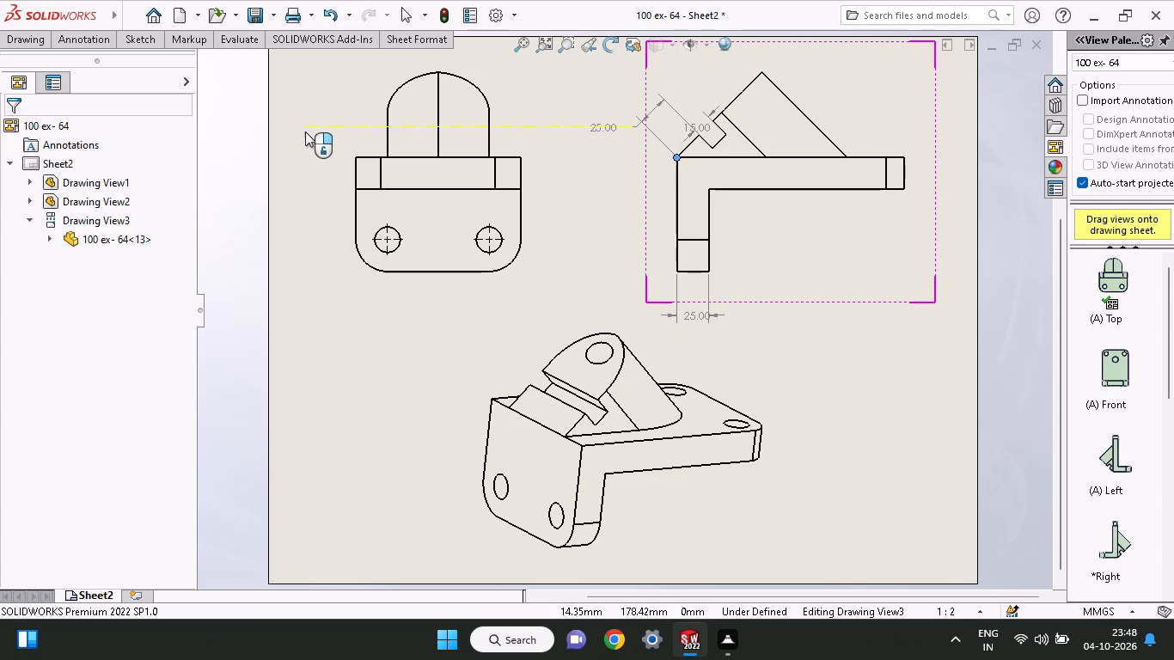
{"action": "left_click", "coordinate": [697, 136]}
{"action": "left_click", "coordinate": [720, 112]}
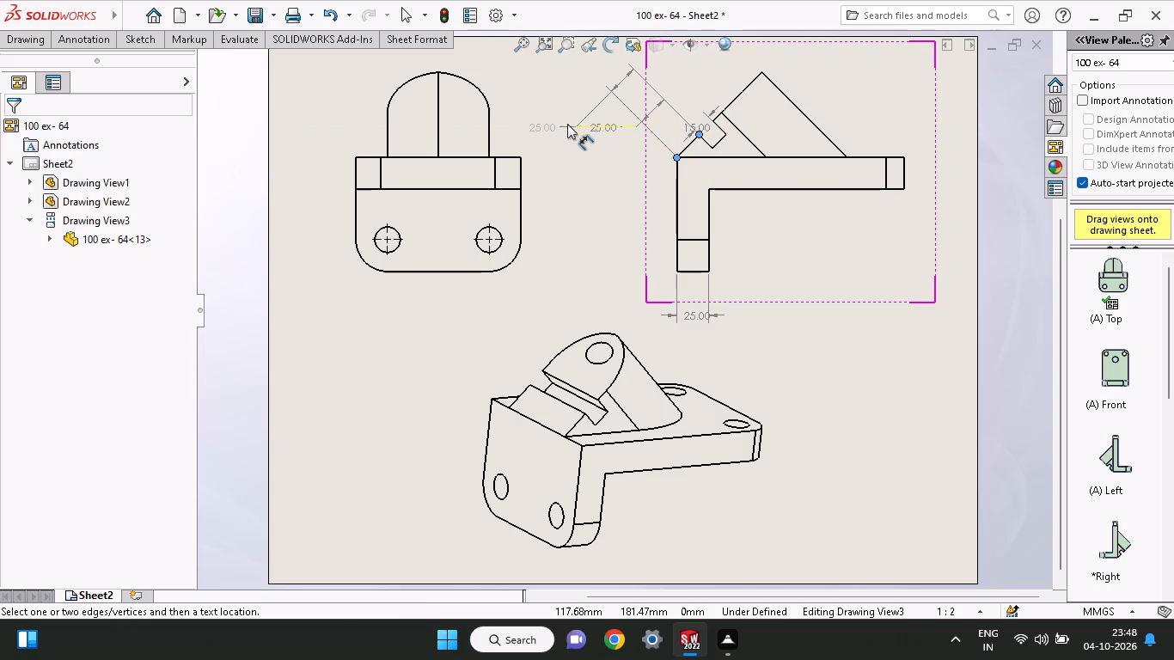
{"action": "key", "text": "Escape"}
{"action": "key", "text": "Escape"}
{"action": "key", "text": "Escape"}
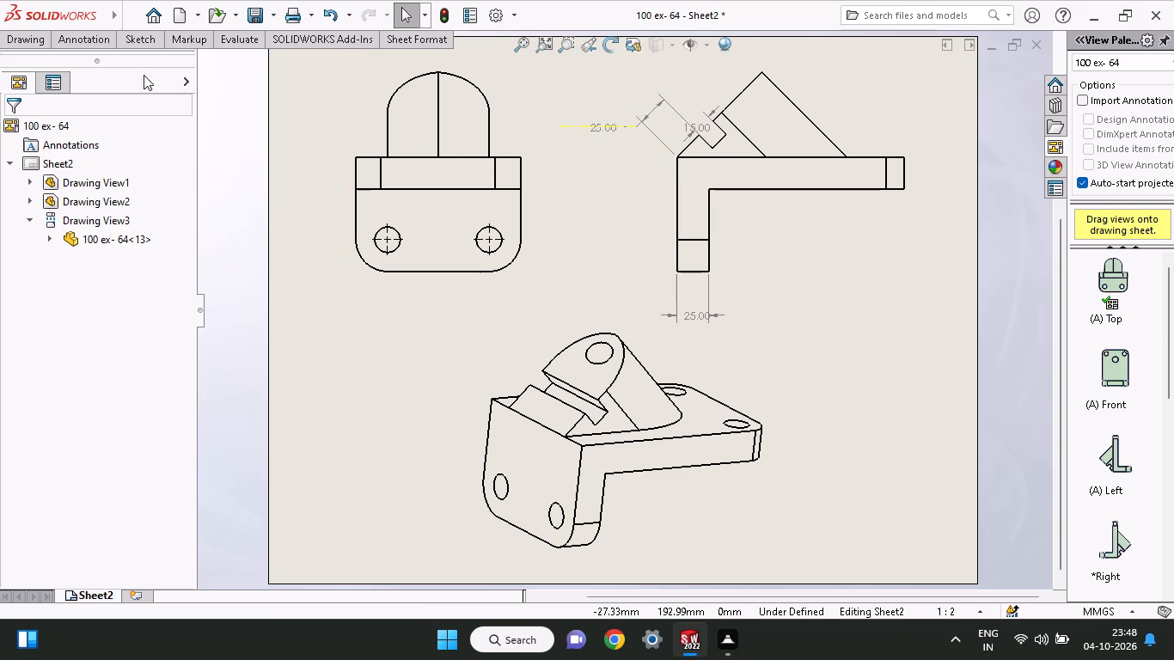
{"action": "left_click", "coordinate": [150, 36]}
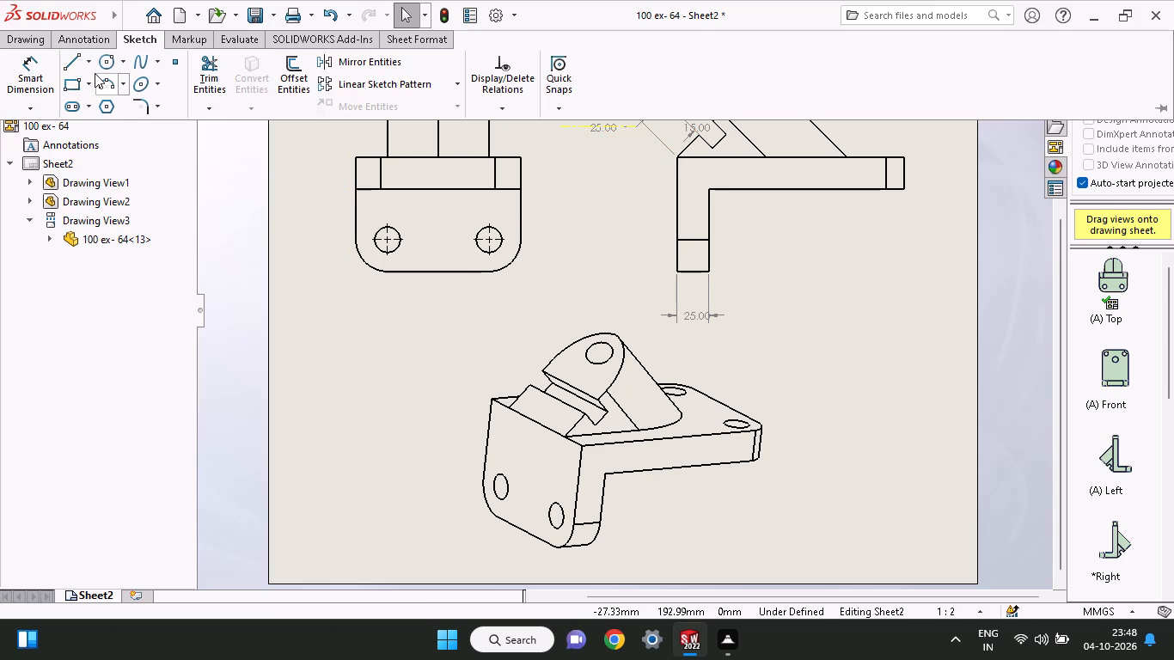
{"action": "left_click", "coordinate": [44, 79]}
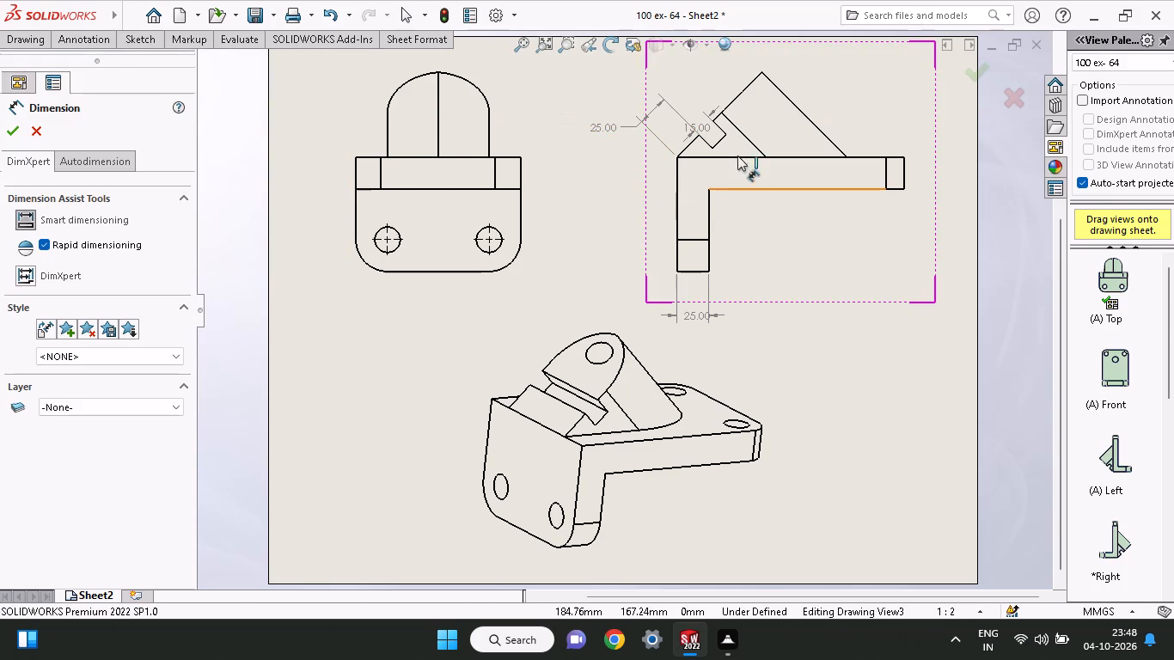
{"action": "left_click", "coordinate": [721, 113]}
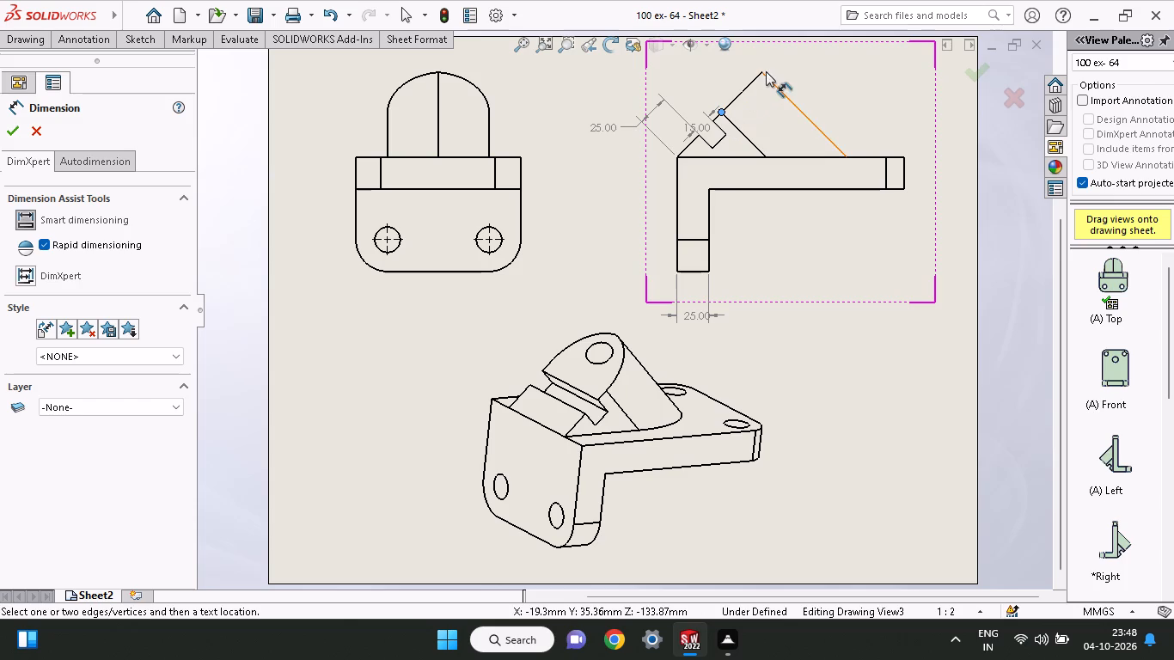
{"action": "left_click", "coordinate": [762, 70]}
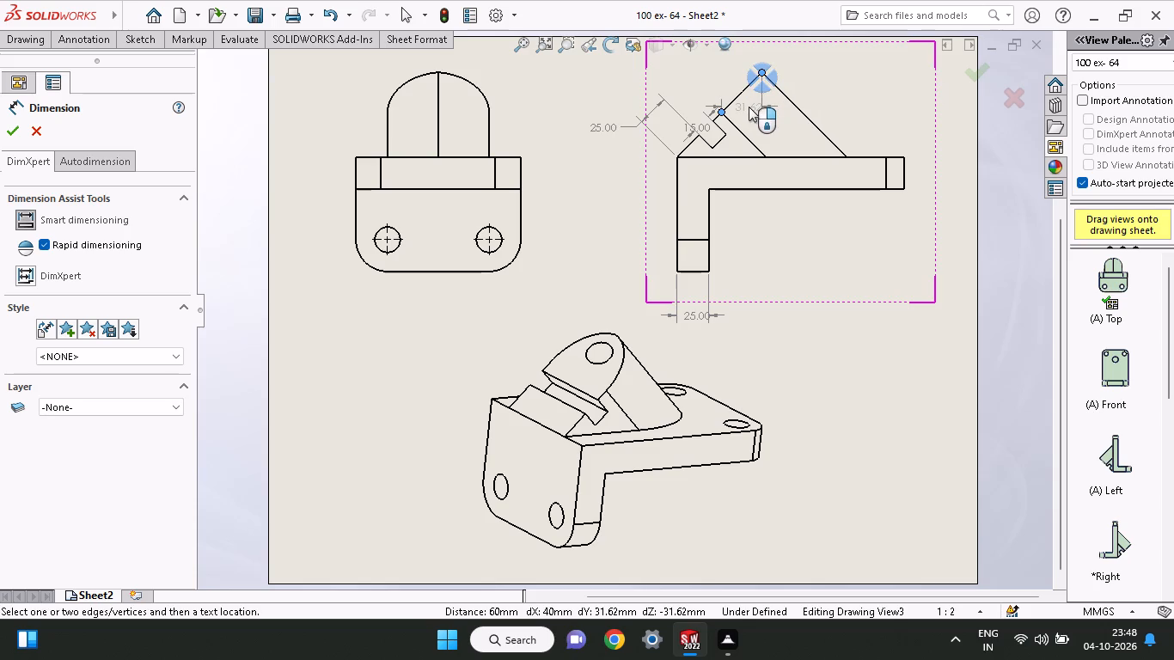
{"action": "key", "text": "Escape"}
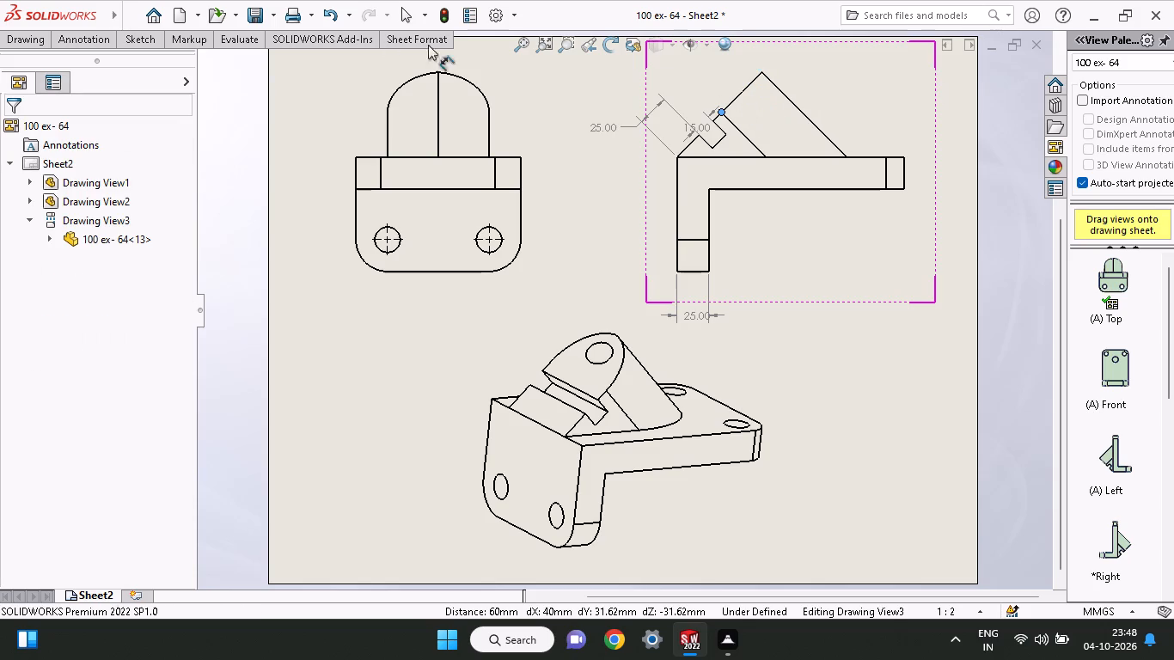
Sketch a line about 29 mm long from the notch's upper corner along the boss's inclined edge in the Left view.
{"action": "left_click", "coordinate": [149, 44]}
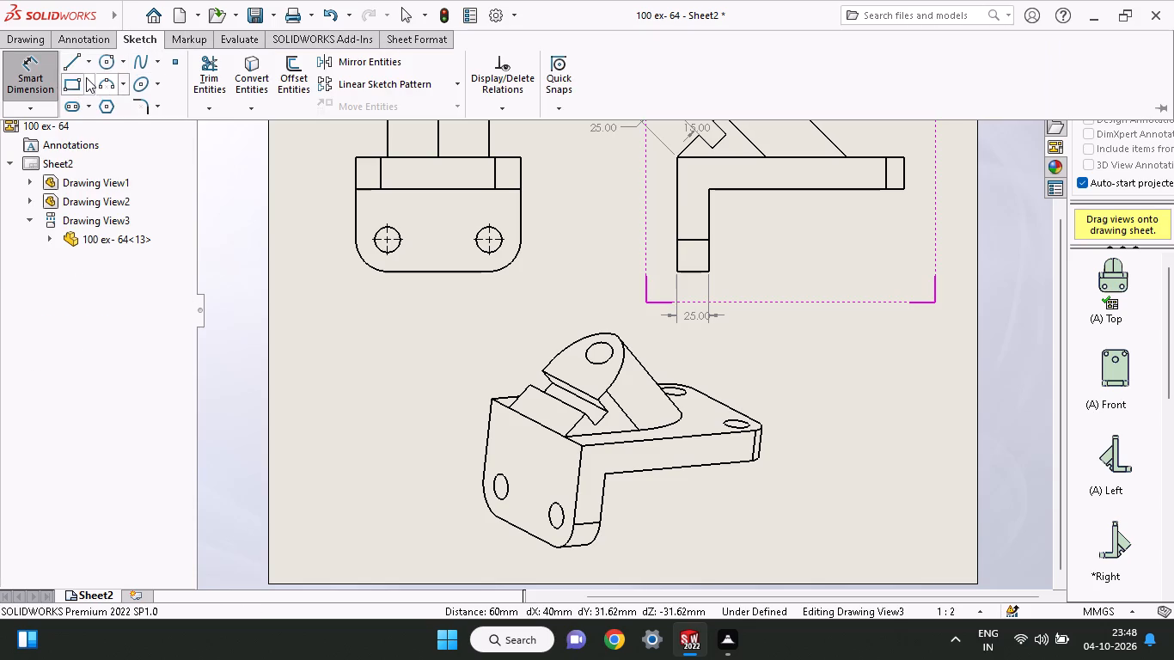
{"action": "left_click", "coordinate": [74, 59]}
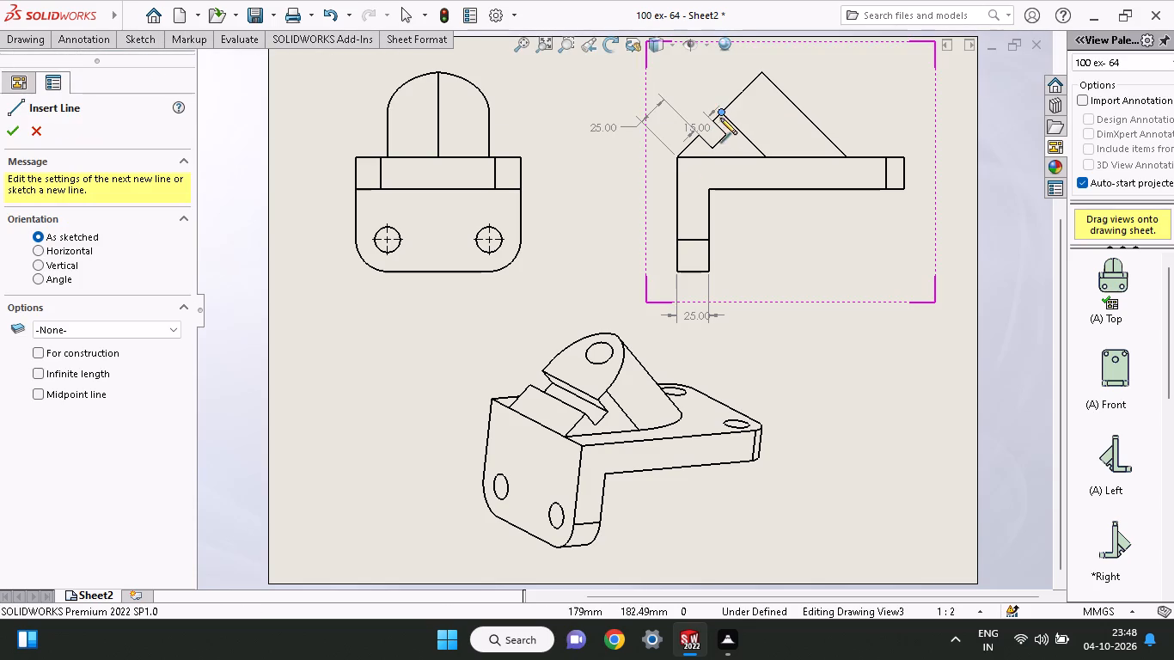
{"action": "left_click", "coordinate": [721, 110]}
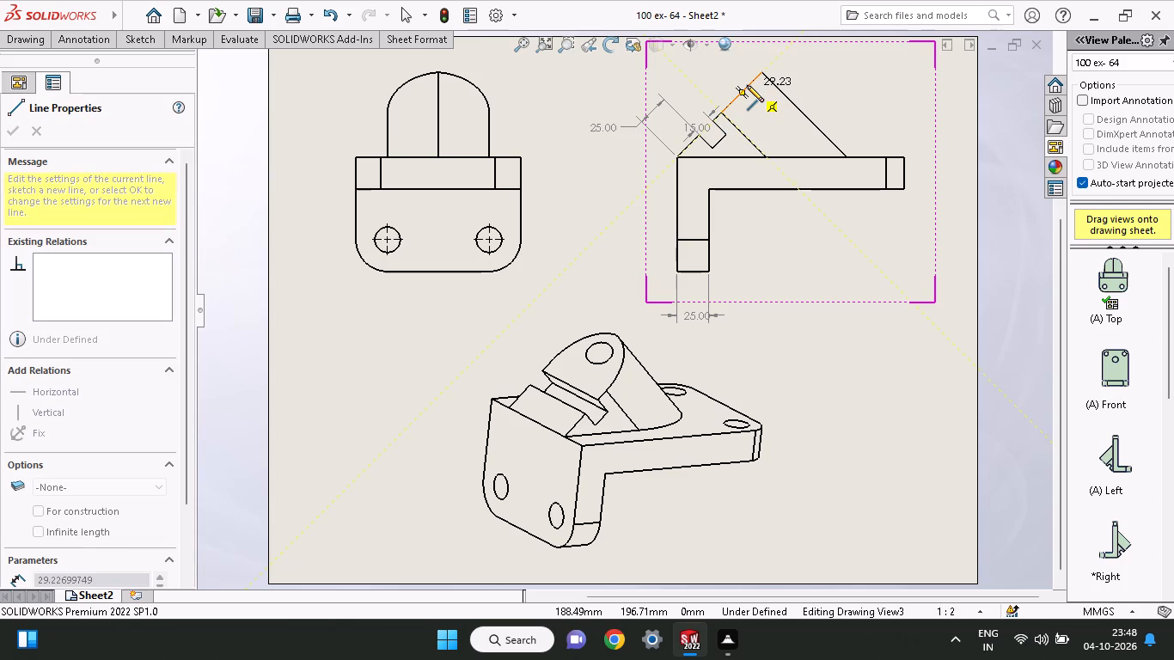
{"action": "left_click", "coordinate": [747, 85]}
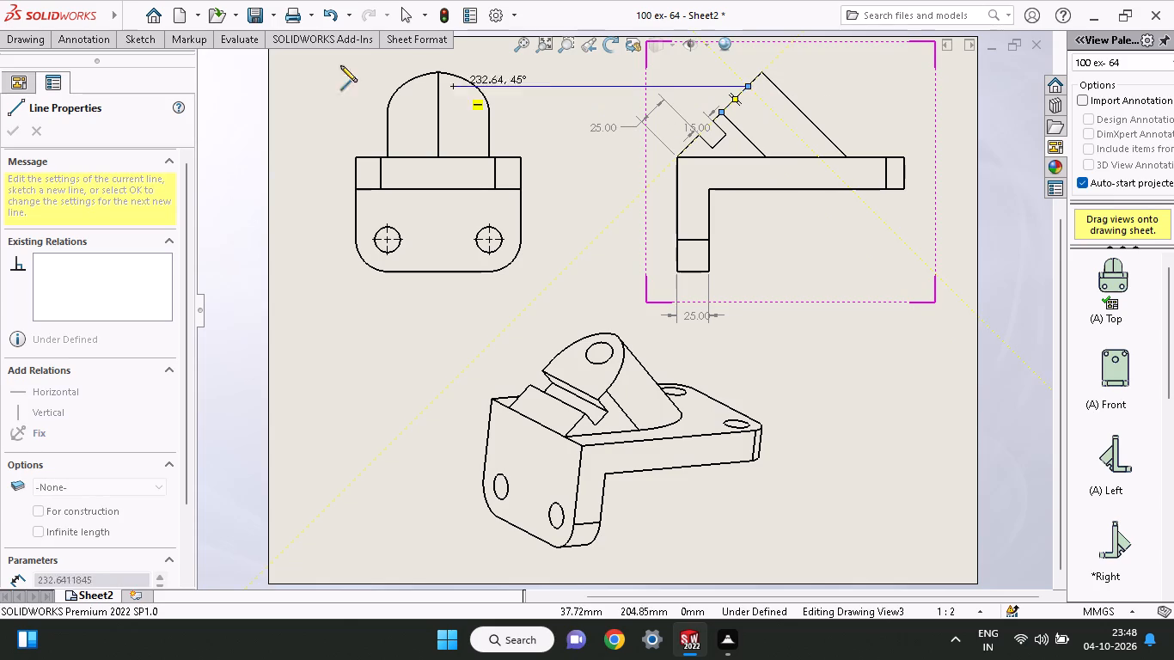
Add an aligned dimension of 30 mm to the sketched line on the inclined boss, with its arrows inside the extension lines.
{"action": "left_click", "coordinate": [144, 40]}
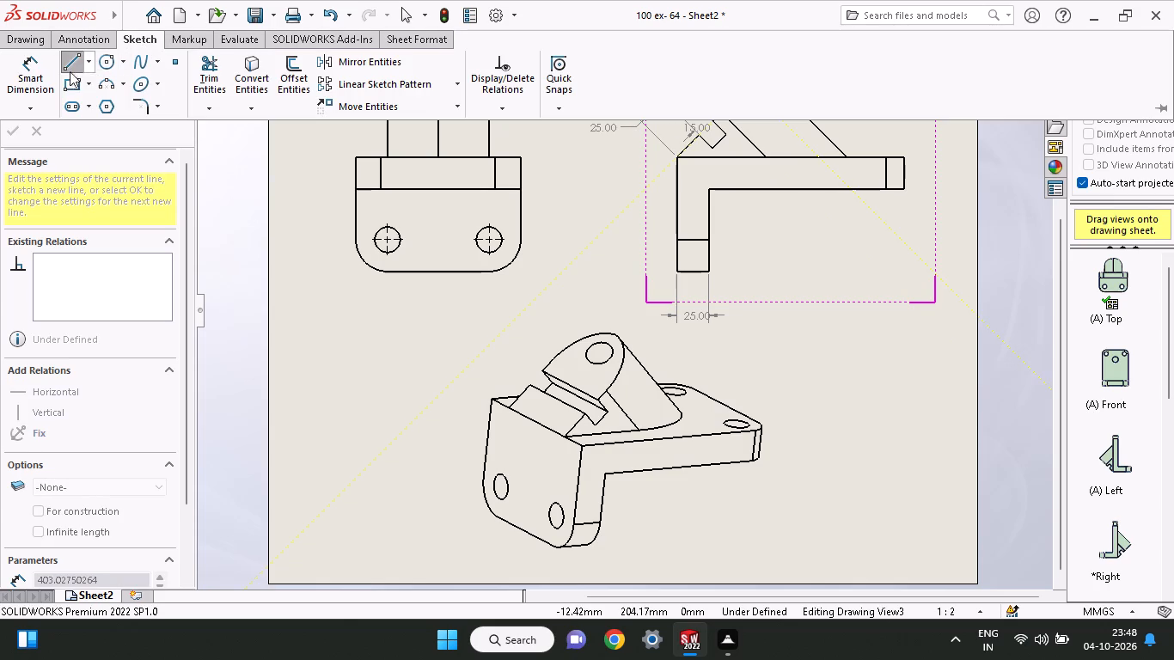
{"action": "left_click", "coordinate": [46, 72]}
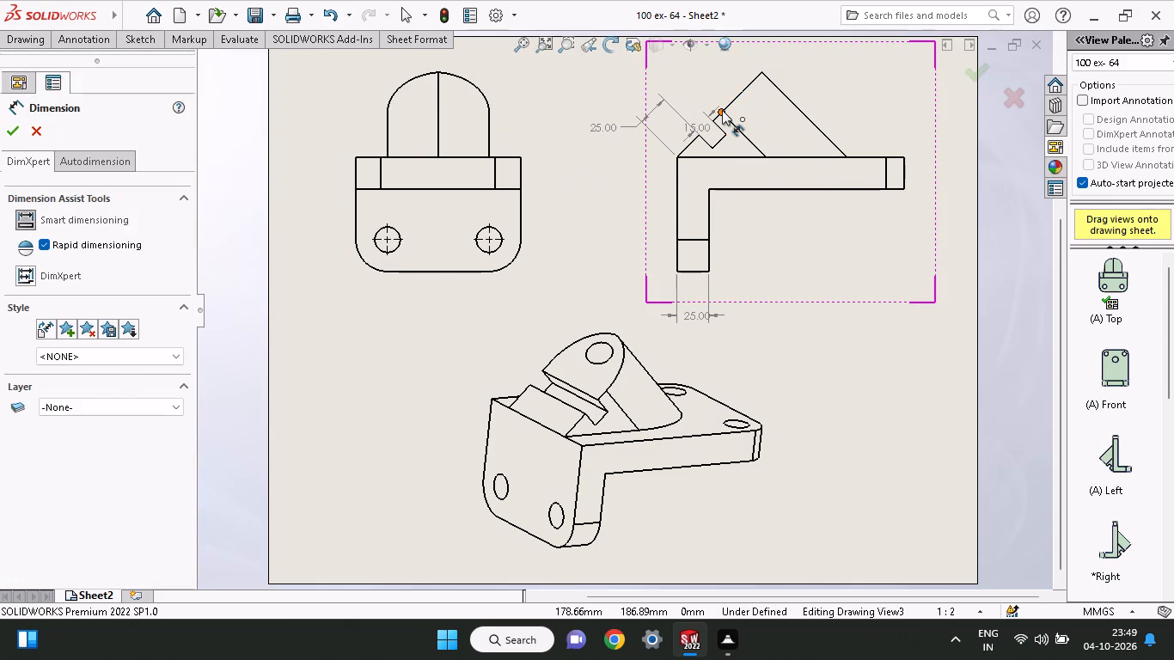
{"action": "left_click", "coordinate": [722, 110]}
{"action": "left_click", "coordinate": [747, 85]}
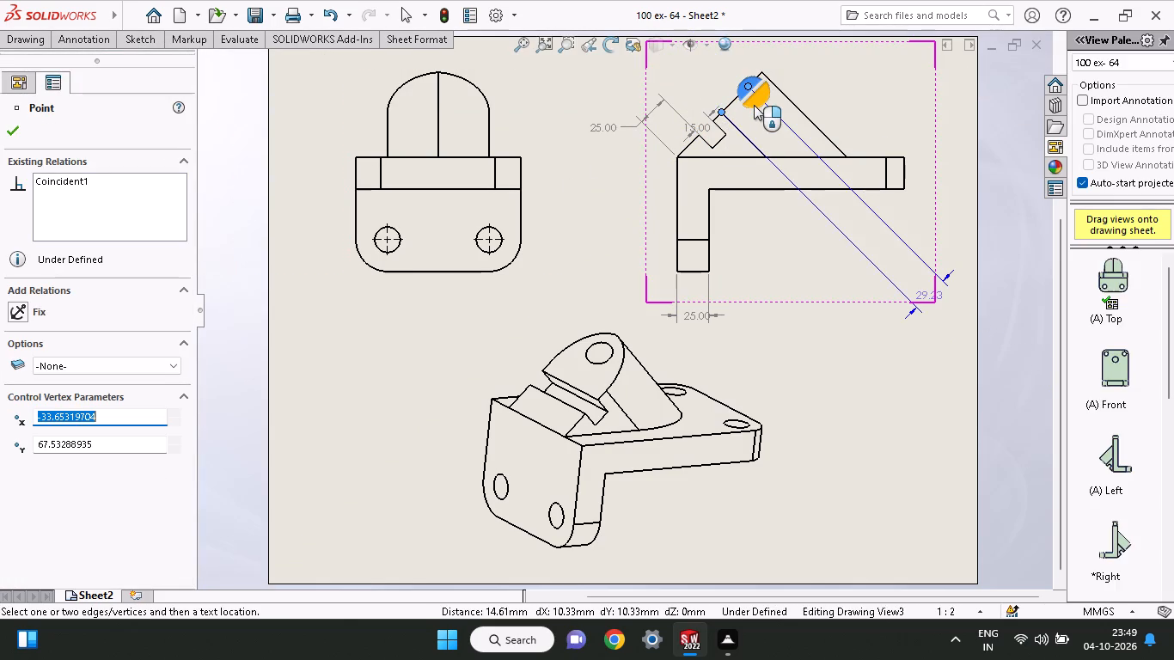
{"action": "left_click", "coordinate": [754, 105]}
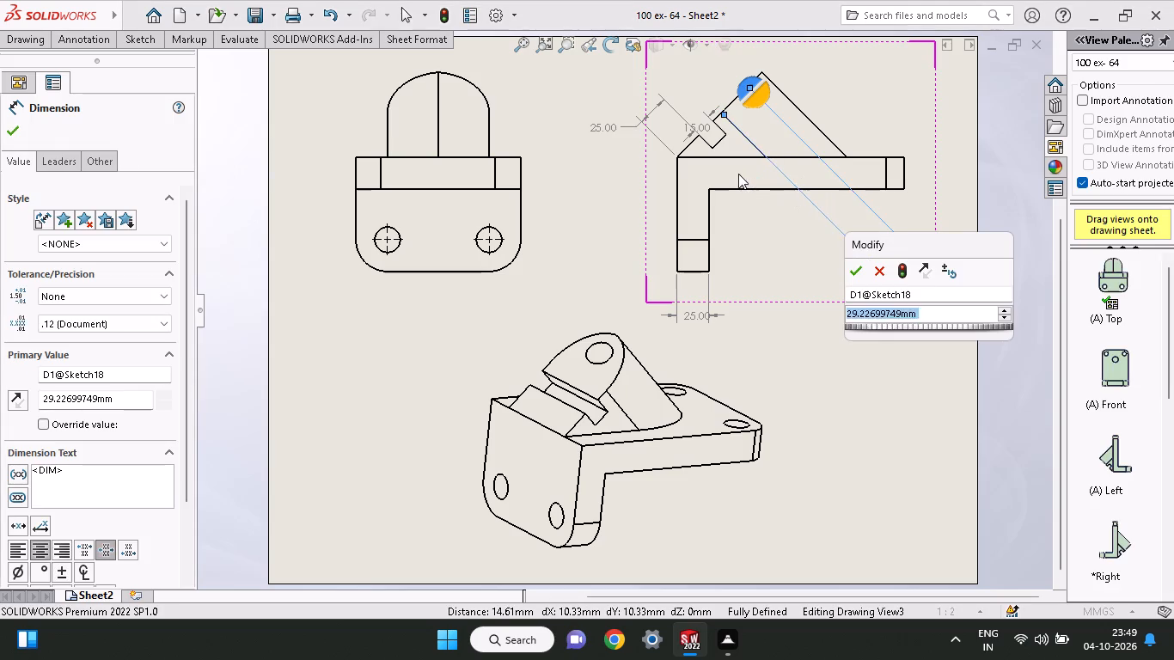
{"action": "type", "text": "30"}
{"action": "key", "text": "Return"}
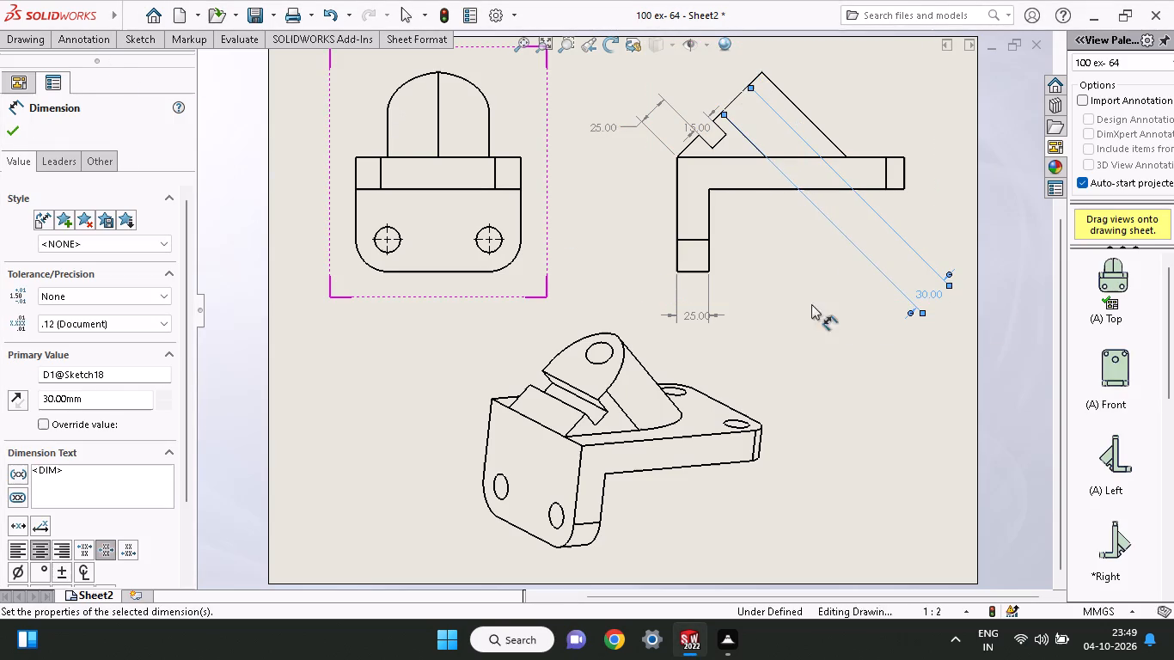
{"action": "left_click", "coordinate": [914, 311]}
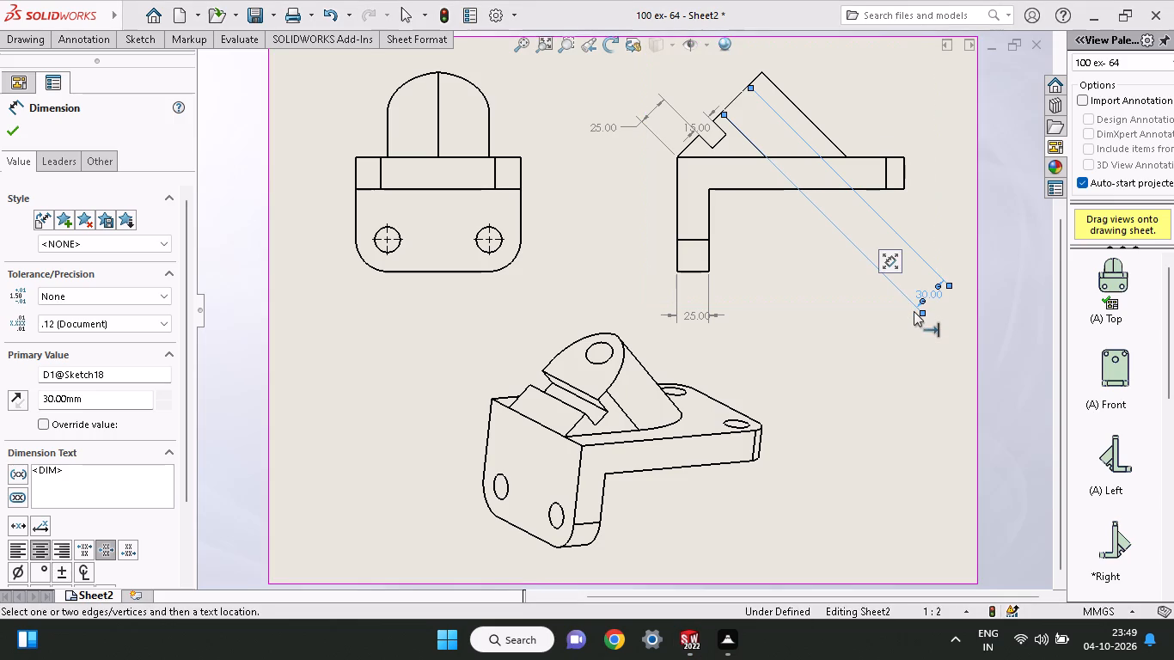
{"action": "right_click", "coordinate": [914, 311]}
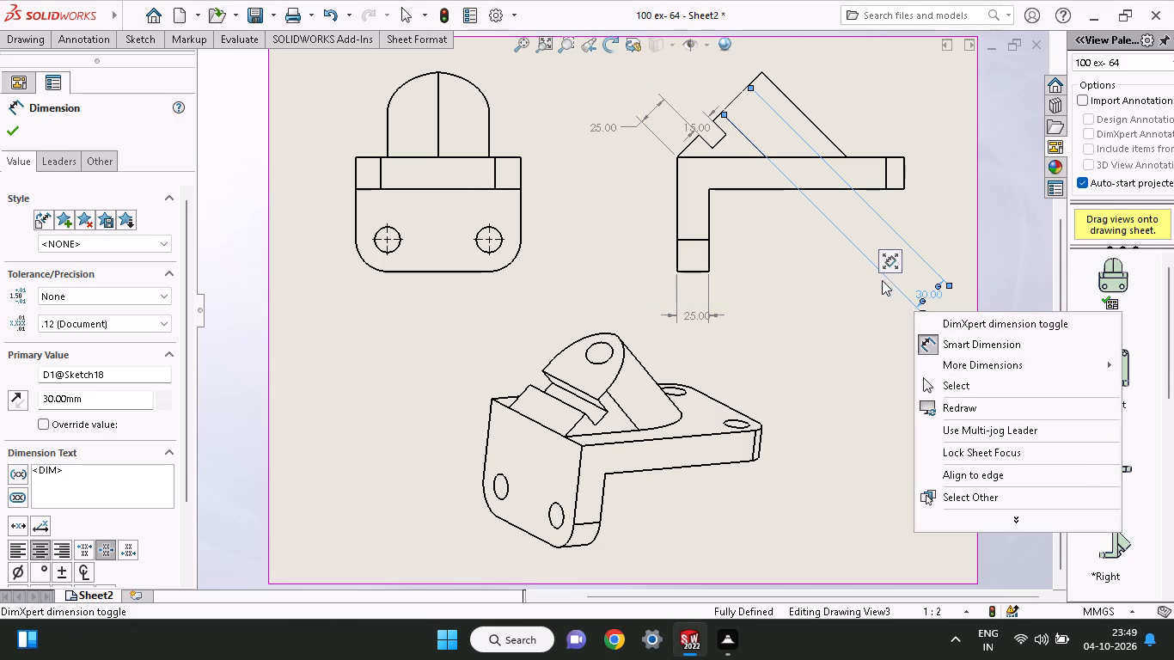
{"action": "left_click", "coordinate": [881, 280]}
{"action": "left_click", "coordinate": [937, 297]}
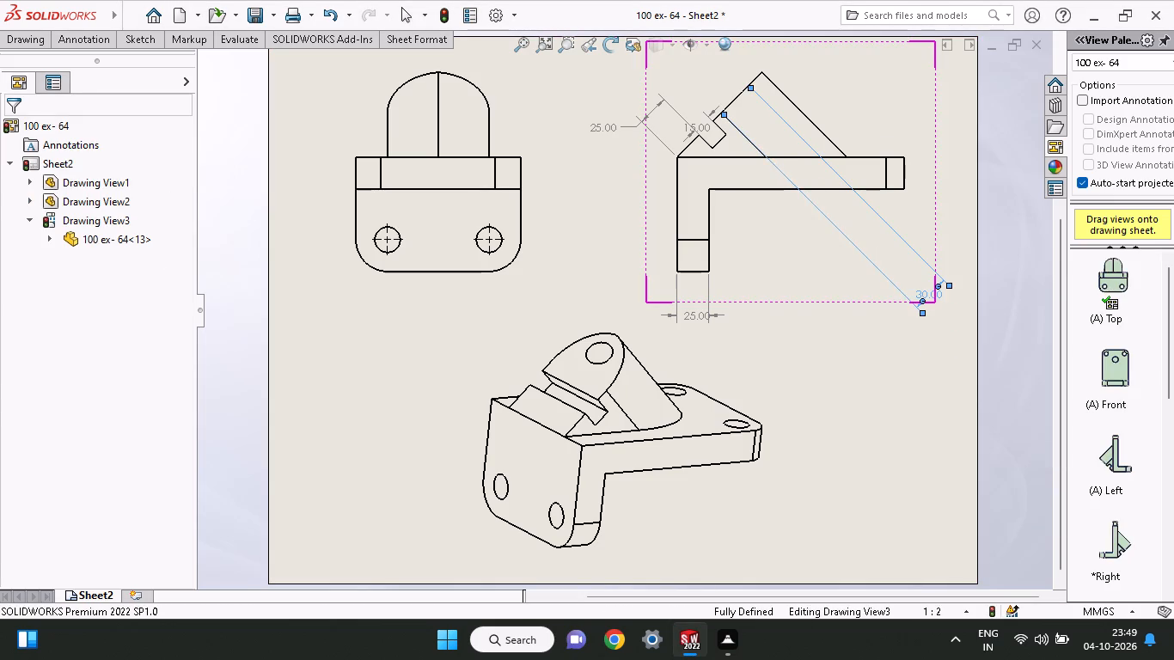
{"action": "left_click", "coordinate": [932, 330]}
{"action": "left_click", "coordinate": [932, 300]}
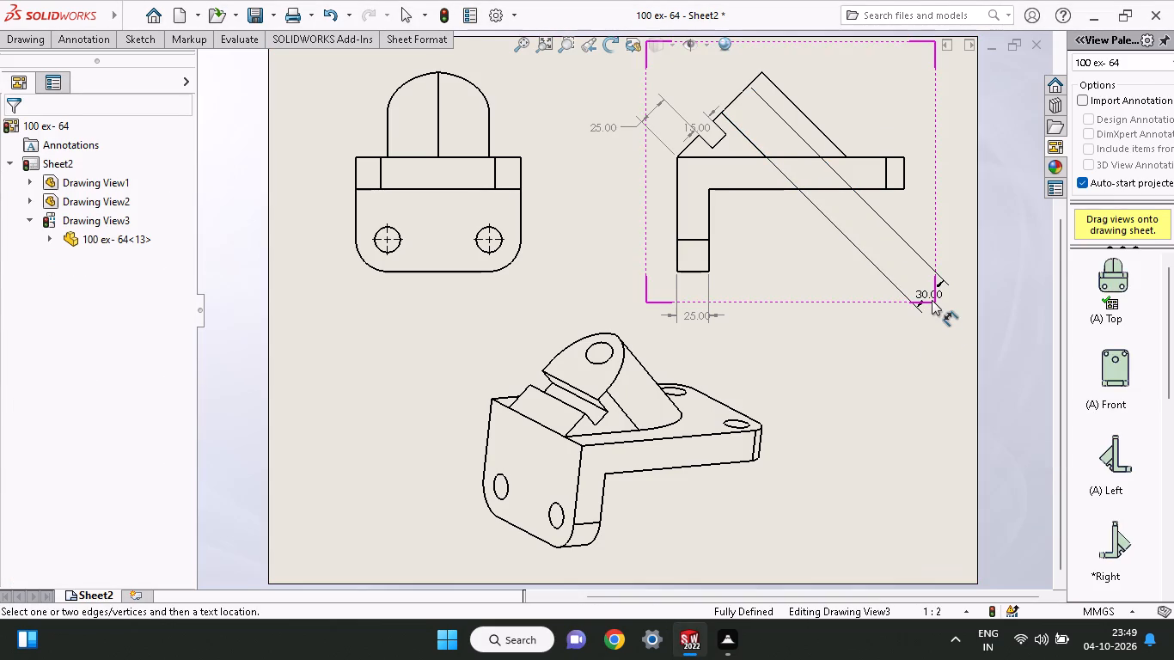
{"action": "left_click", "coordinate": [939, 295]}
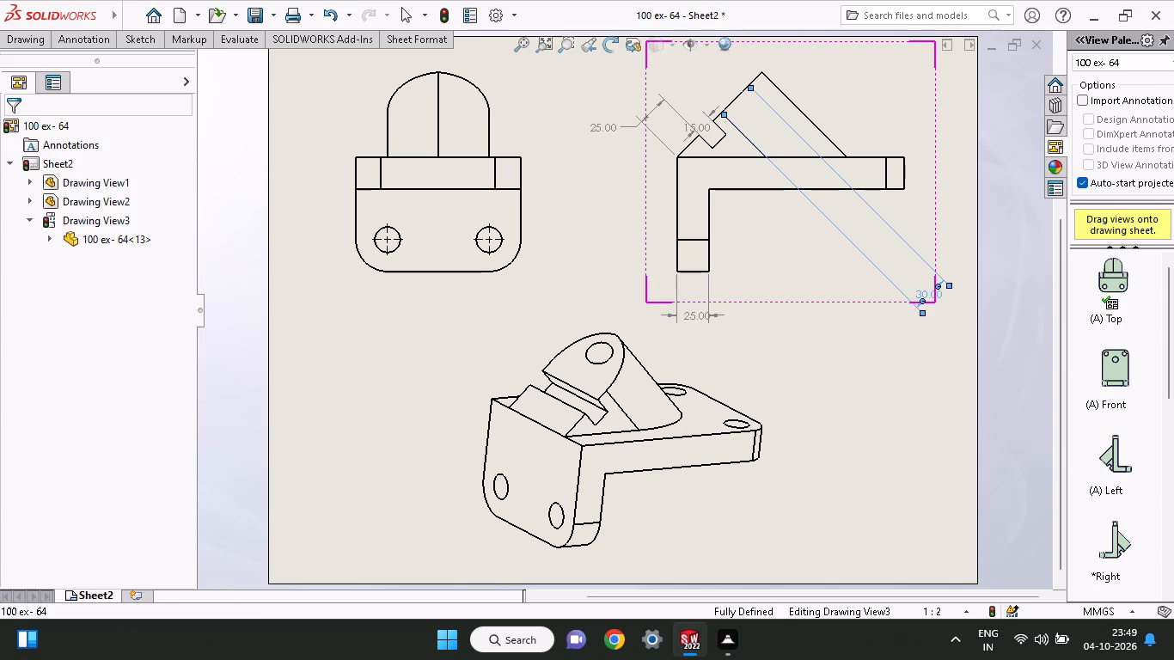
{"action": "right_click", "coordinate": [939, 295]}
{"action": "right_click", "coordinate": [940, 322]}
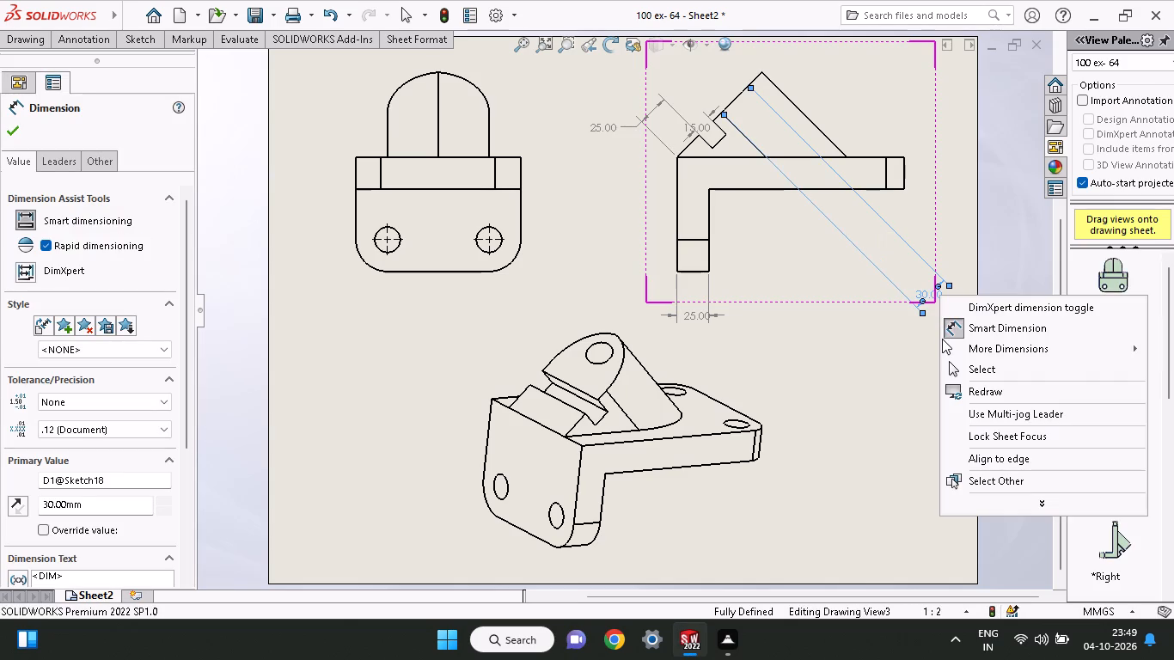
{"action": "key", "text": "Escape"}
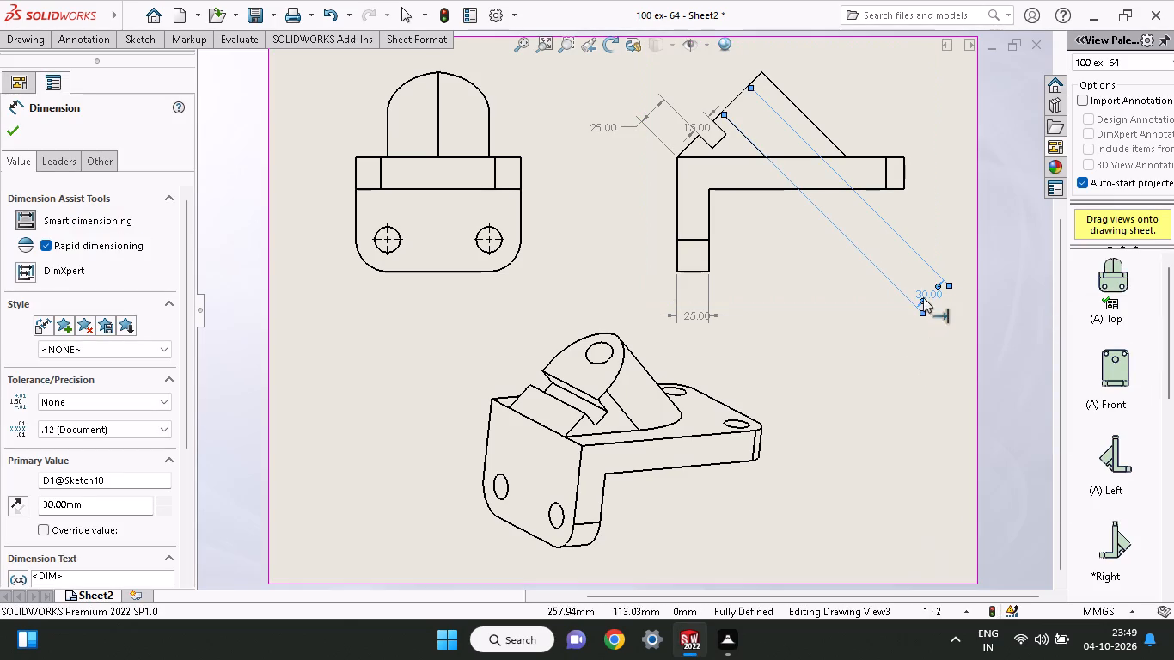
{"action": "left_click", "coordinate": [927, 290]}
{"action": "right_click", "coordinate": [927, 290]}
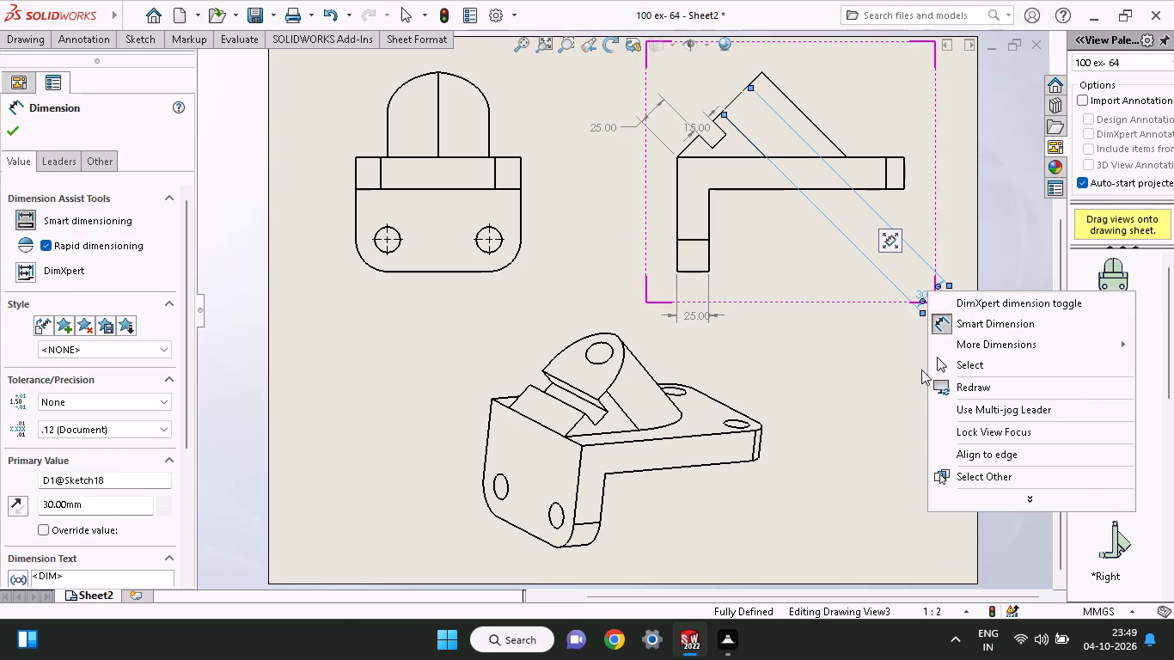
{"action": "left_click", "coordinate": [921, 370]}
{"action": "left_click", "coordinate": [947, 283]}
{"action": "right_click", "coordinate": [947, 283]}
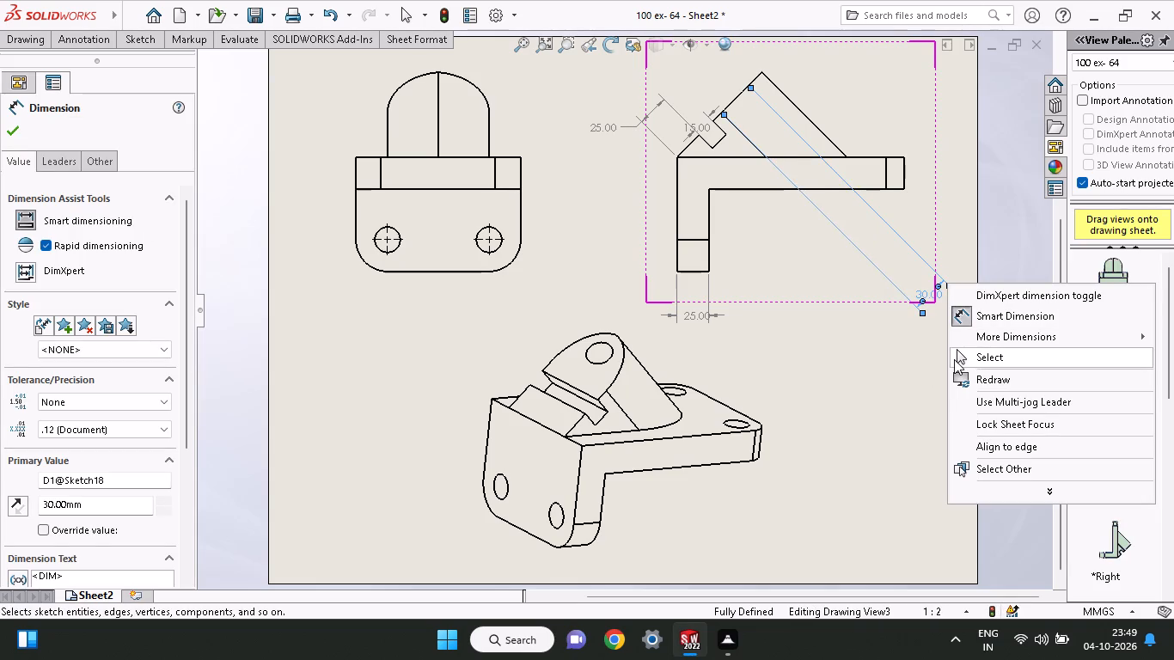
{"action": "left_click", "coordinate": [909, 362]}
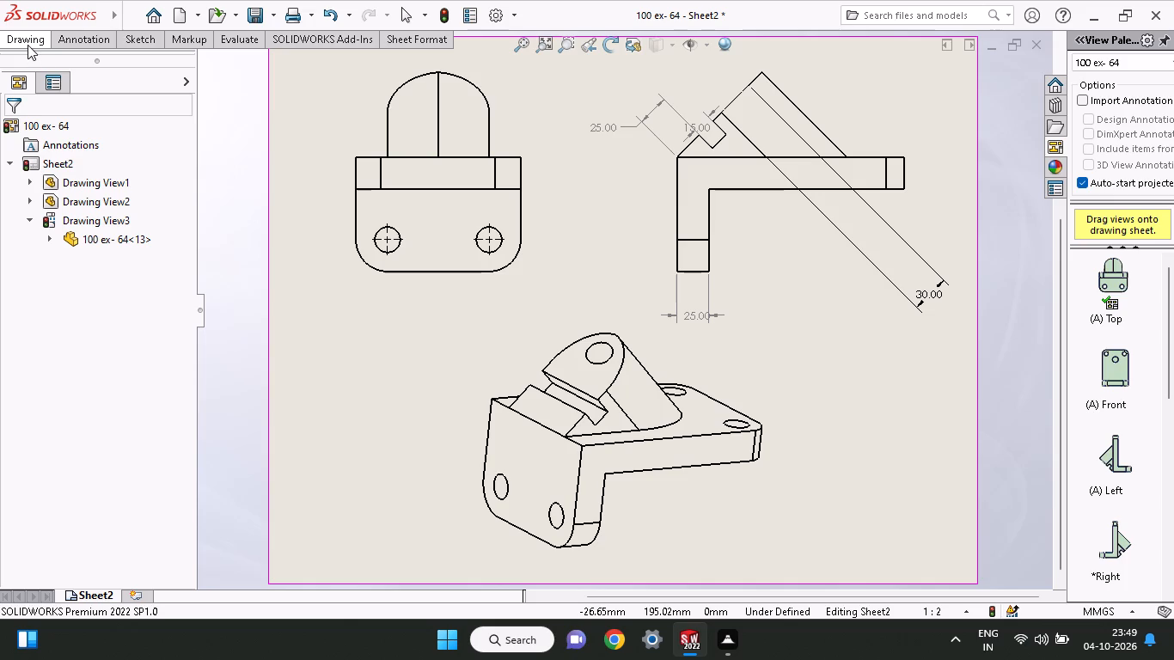
Add a driven aligned dimension between the ends of the sketched line on the inclined boss, placing it outside the boss's upper edge.
{"action": "left_click", "coordinate": [134, 41]}
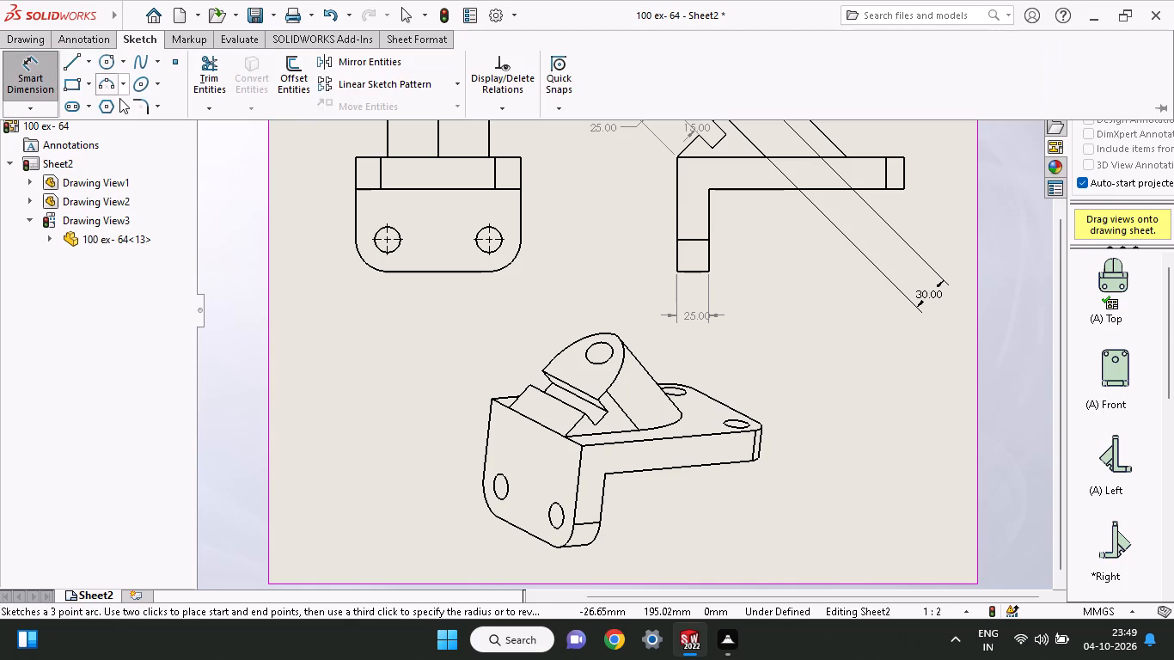
{"action": "left_click", "coordinate": [38, 70]}
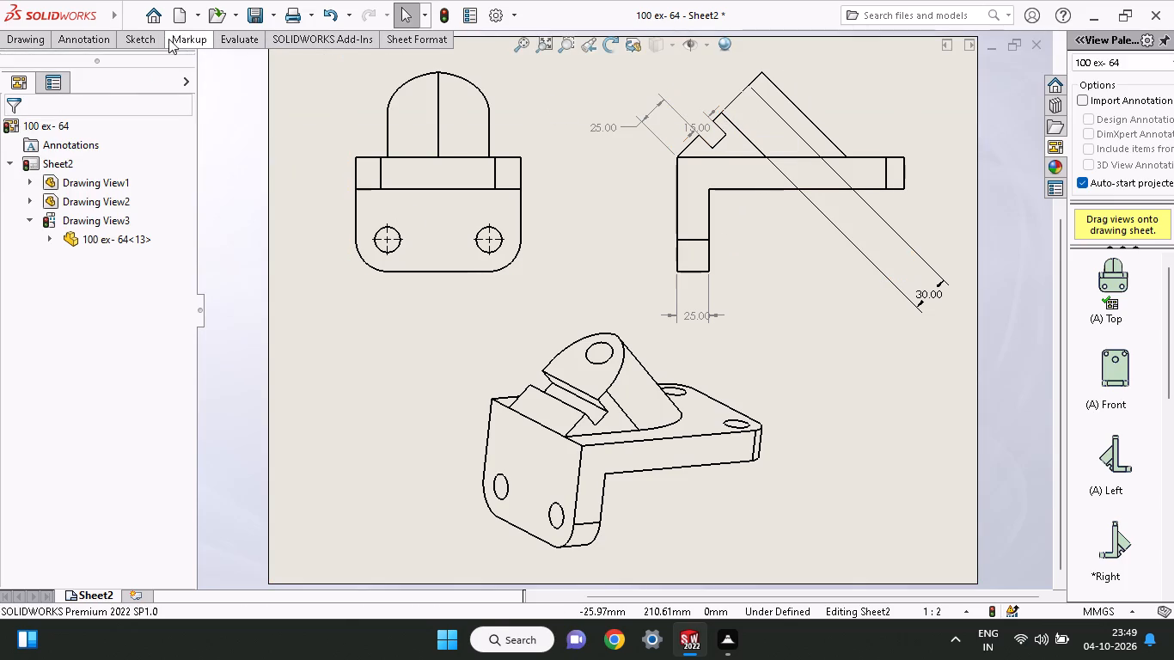
{"action": "left_click", "coordinate": [131, 33]}
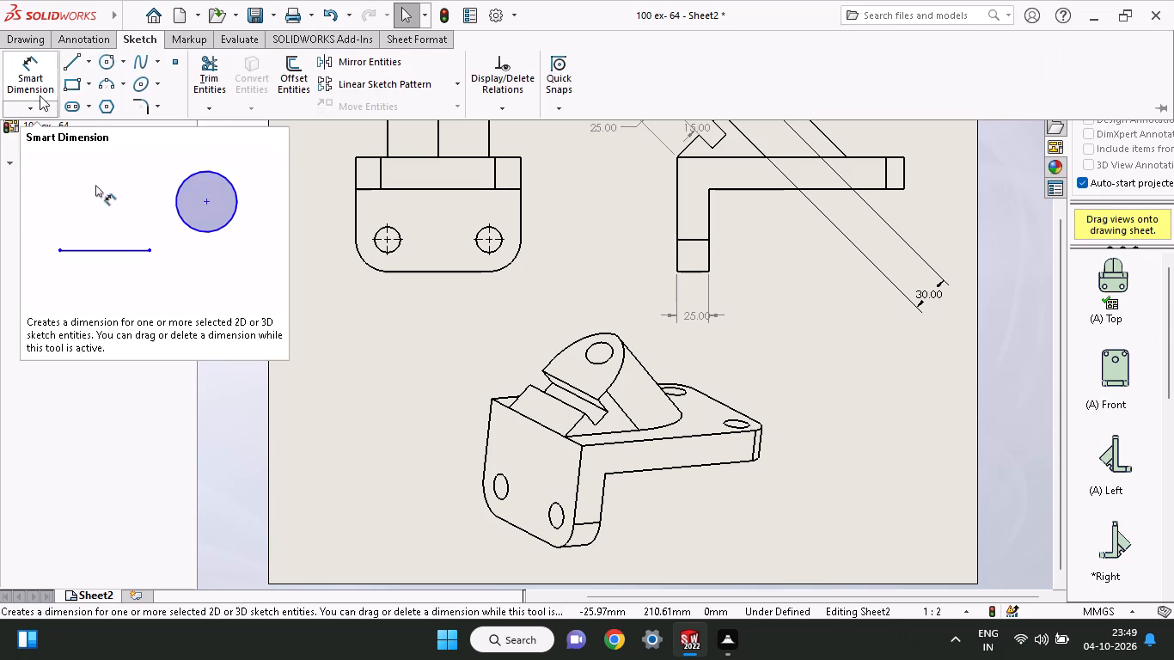
{"action": "left_click", "coordinate": [40, 83]}
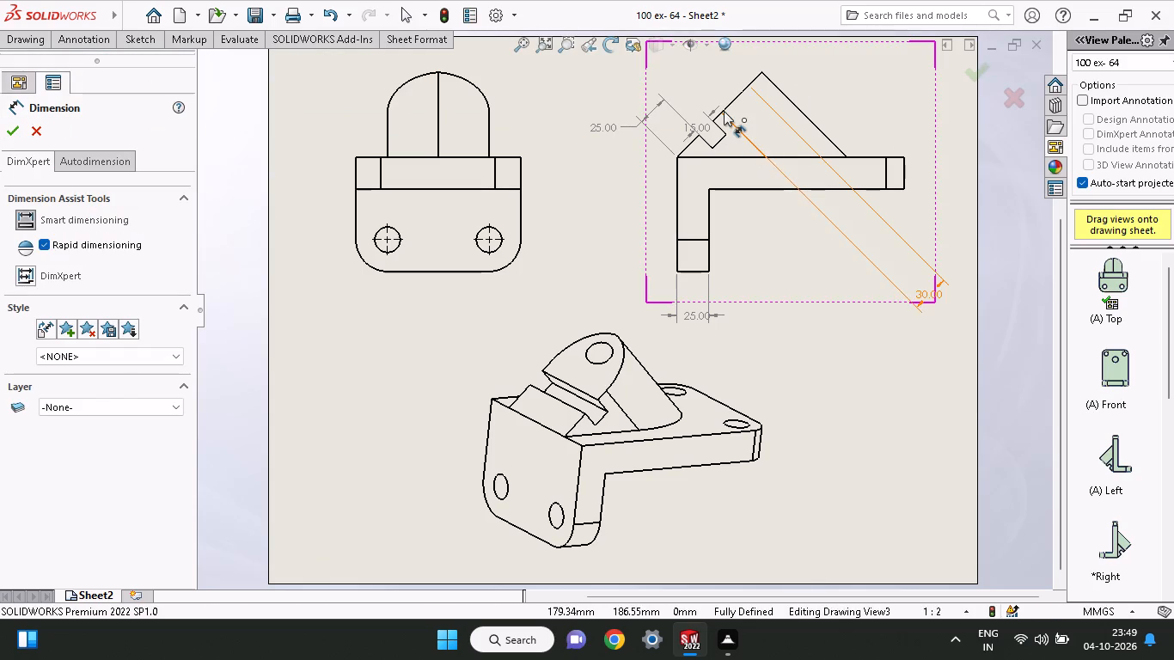
{"action": "left_click", "coordinate": [724, 111]}
{"action": "left_click", "coordinate": [745, 82]}
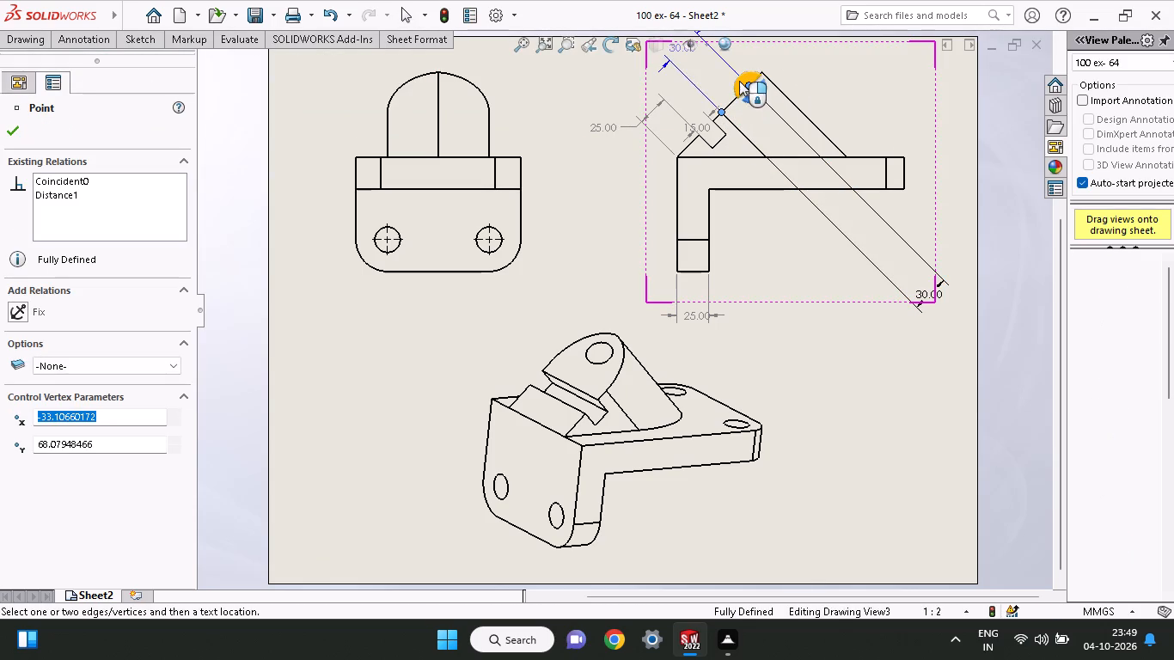
{"action": "left_click", "coordinate": [705, 74]}
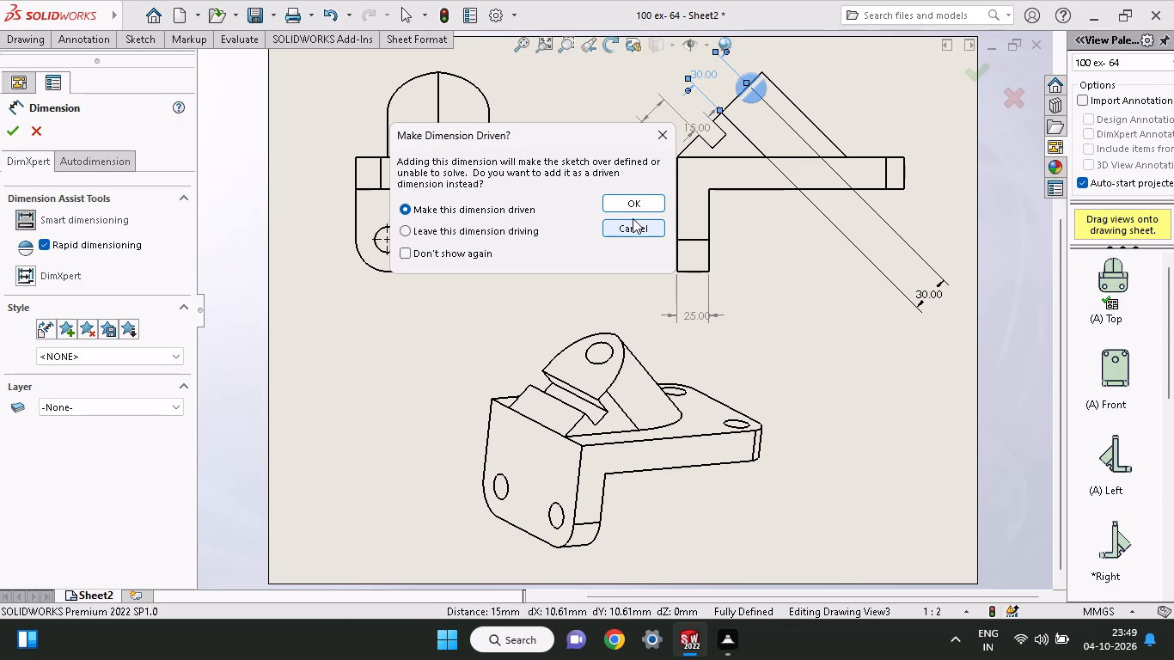
{"action": "left_click", "coordinate": [629, 210]}
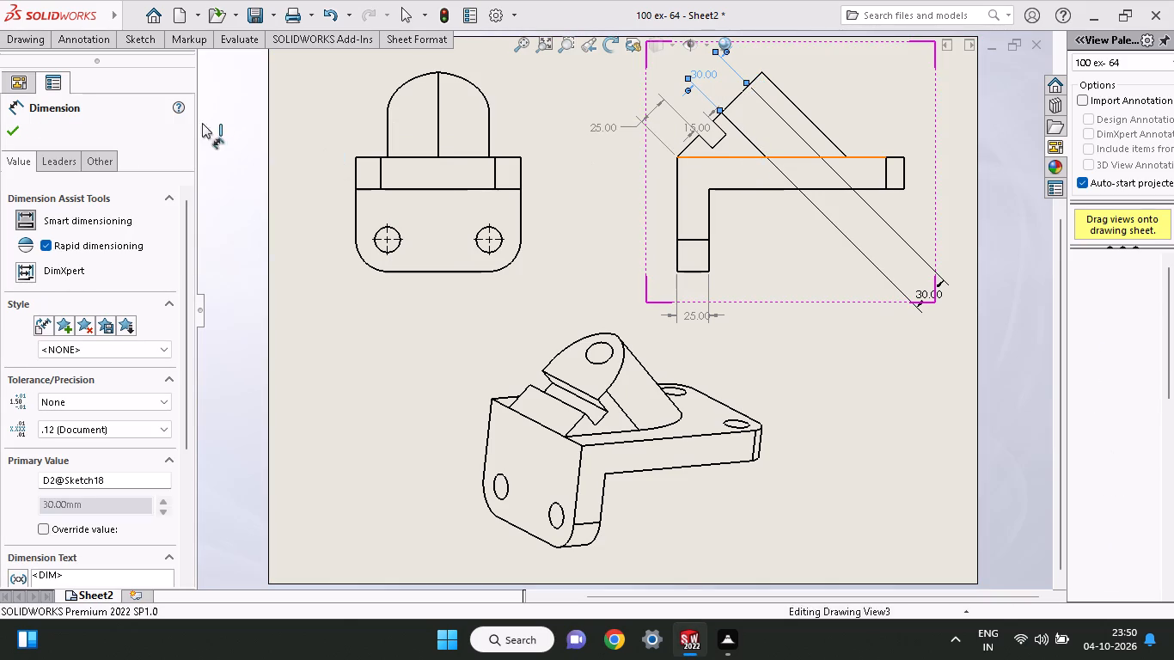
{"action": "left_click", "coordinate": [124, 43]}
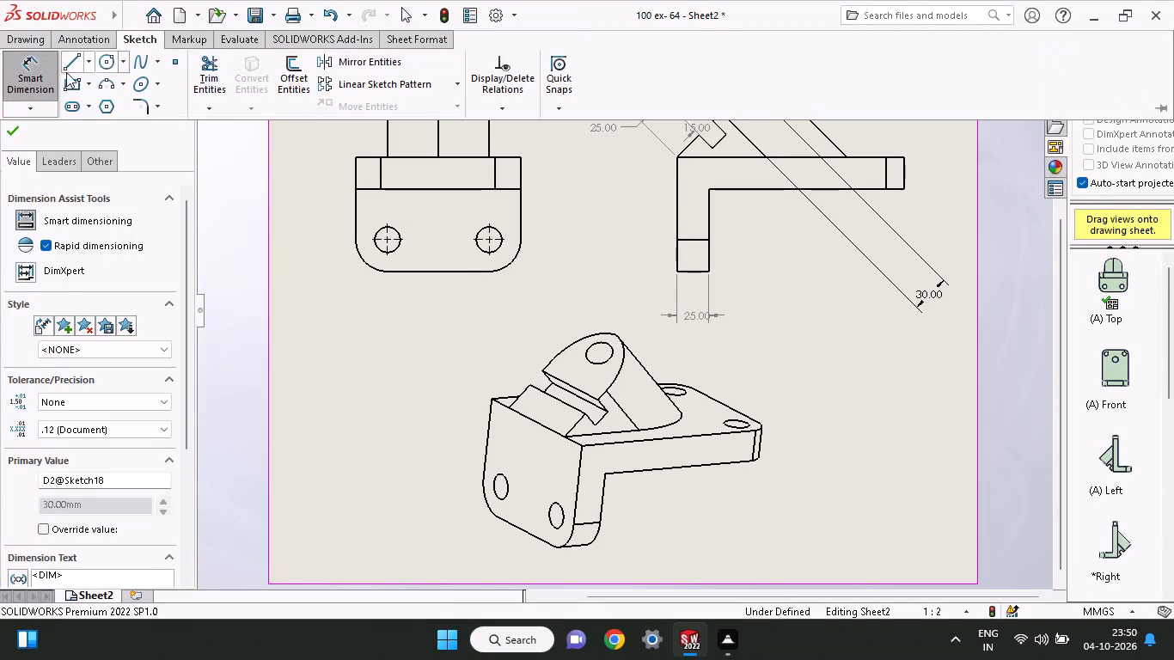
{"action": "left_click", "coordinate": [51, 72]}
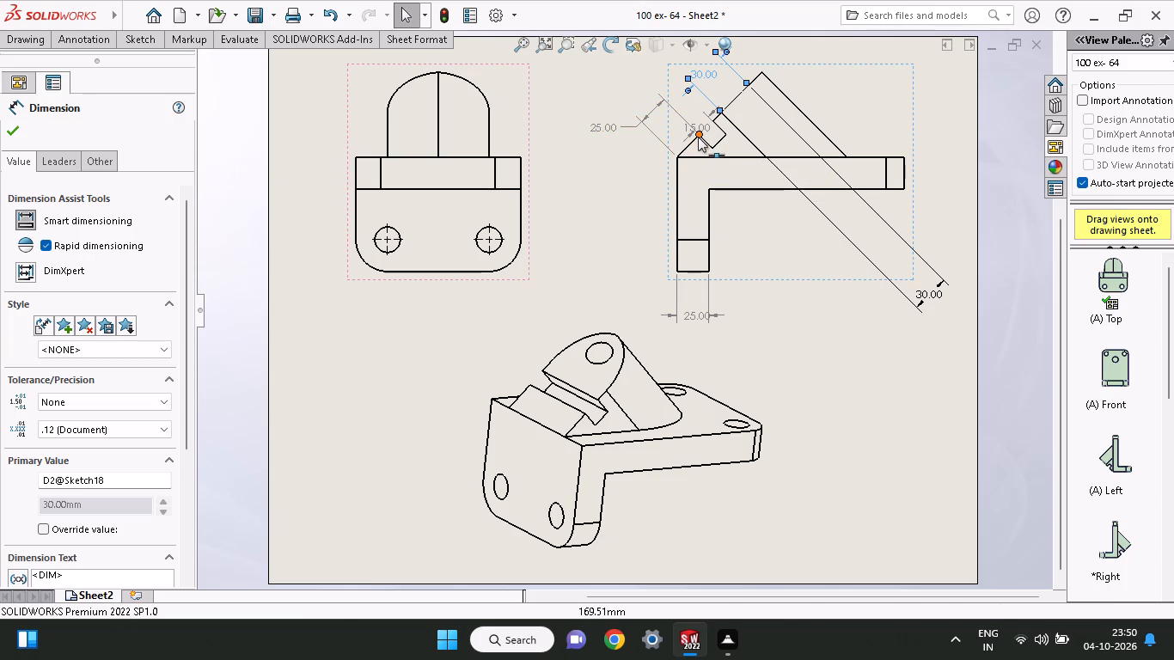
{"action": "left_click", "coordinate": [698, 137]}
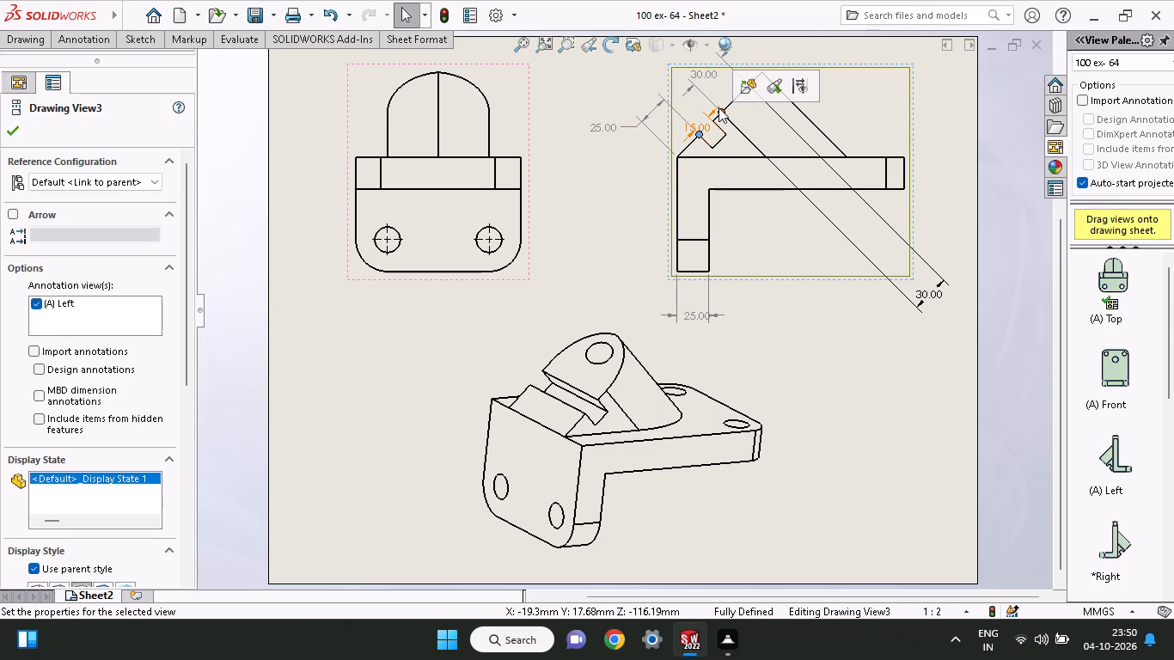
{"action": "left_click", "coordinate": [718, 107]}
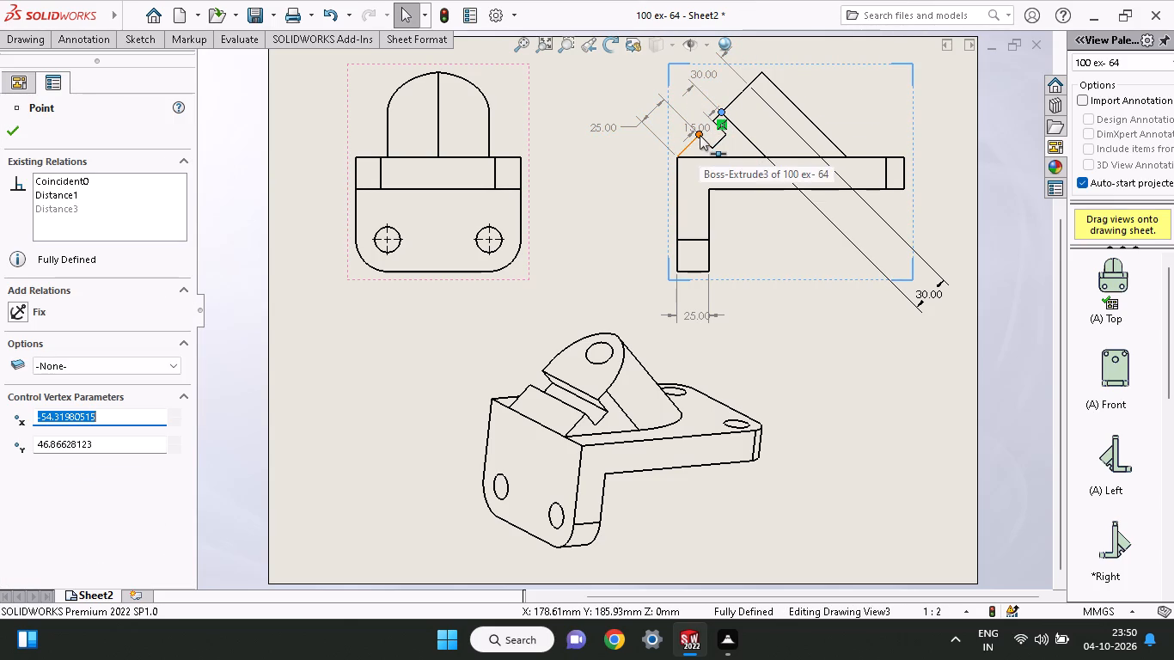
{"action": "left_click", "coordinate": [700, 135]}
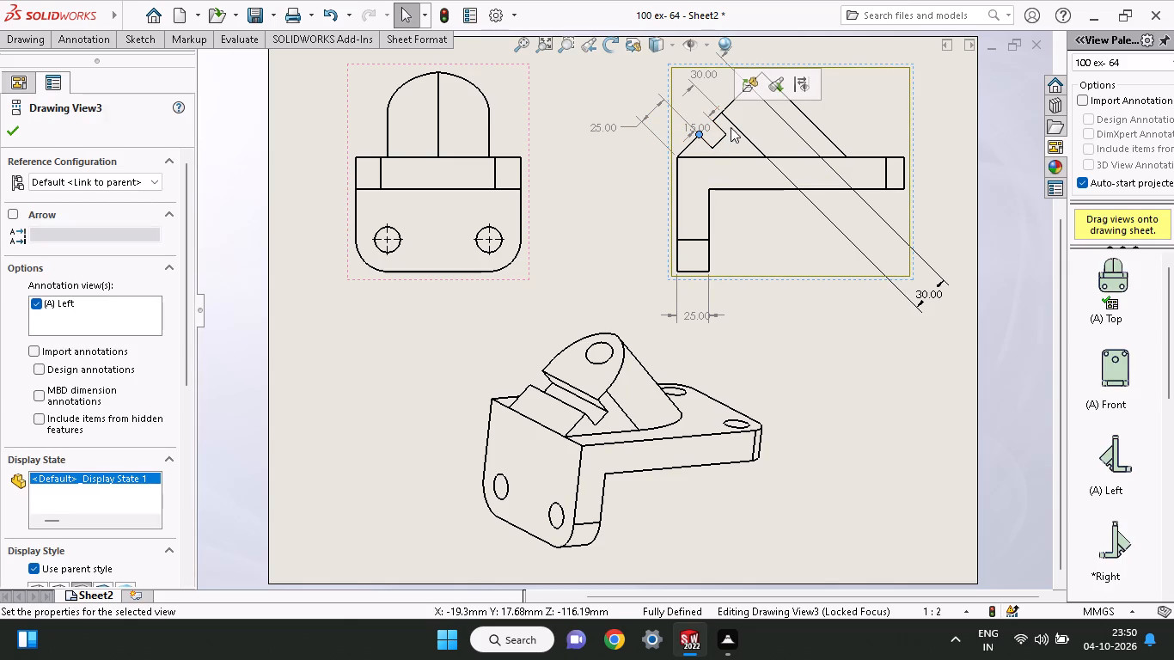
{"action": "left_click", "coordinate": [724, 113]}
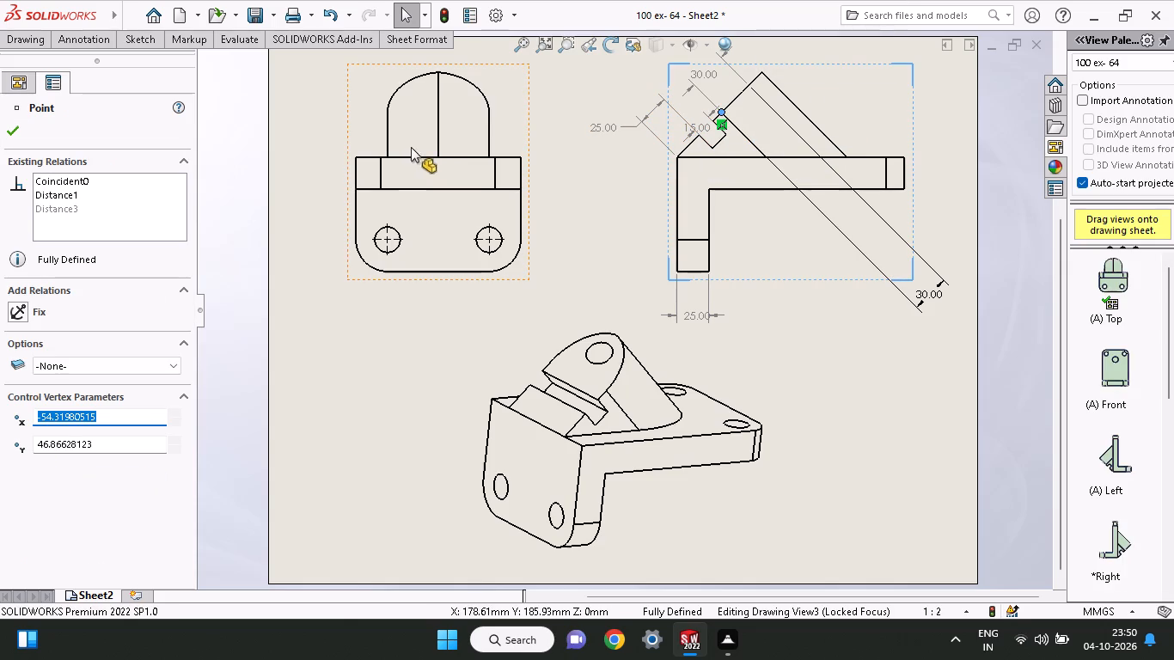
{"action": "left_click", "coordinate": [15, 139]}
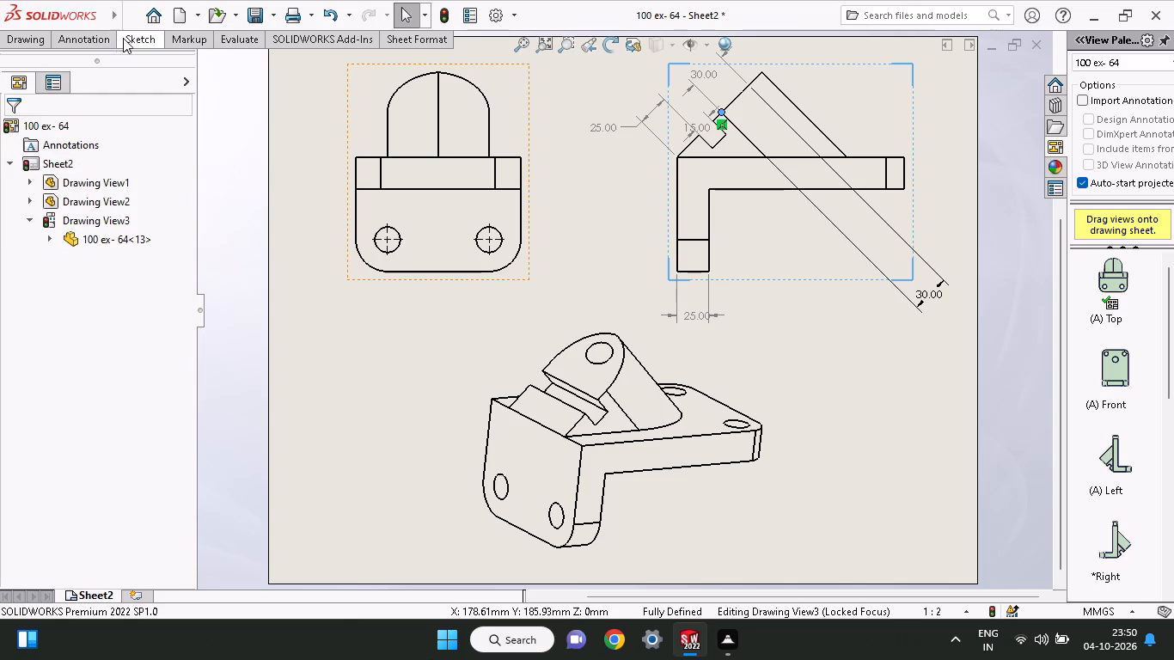
Add a driven aligned dimension between the notch's lower outer corner and the sketched line's start point, placed beyond the existing notch-side dimensions.
{"action": "left_click", "coordinate": [133, 38]}
{"action": "left_click", "coordinate": [29, 91]}
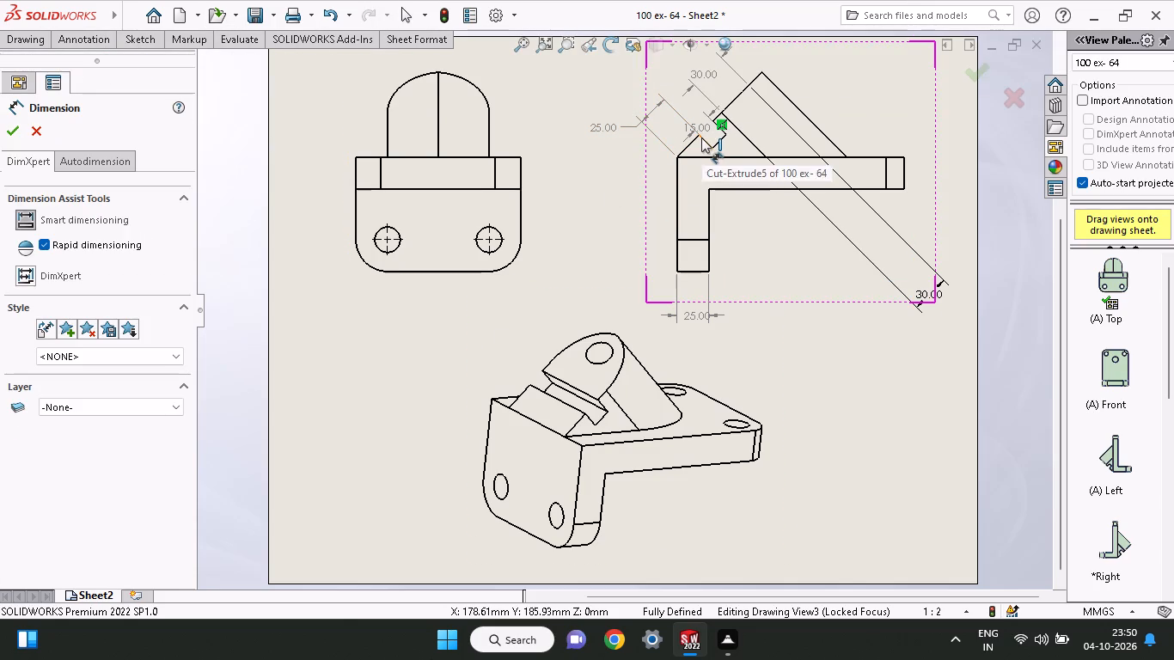
{"action": "left_click", "coordinate": [700, 134]}
{"action": "left_click", "coordinate": [724, 116]}
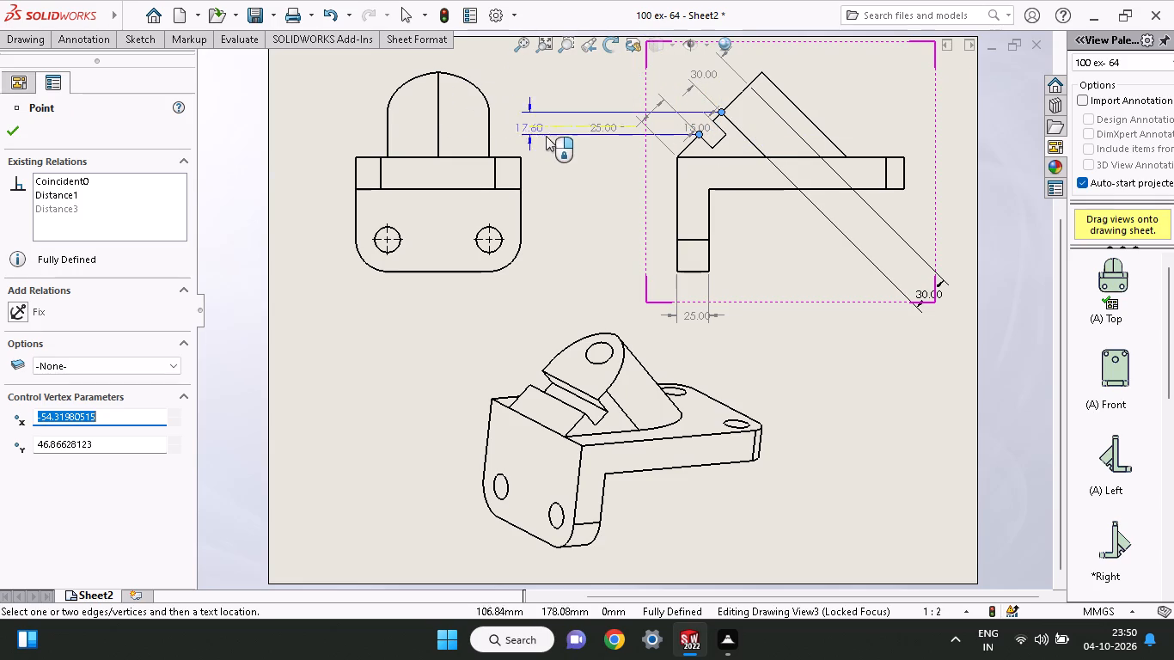
{"action": "left_click", "coordinate": [627, 100]}
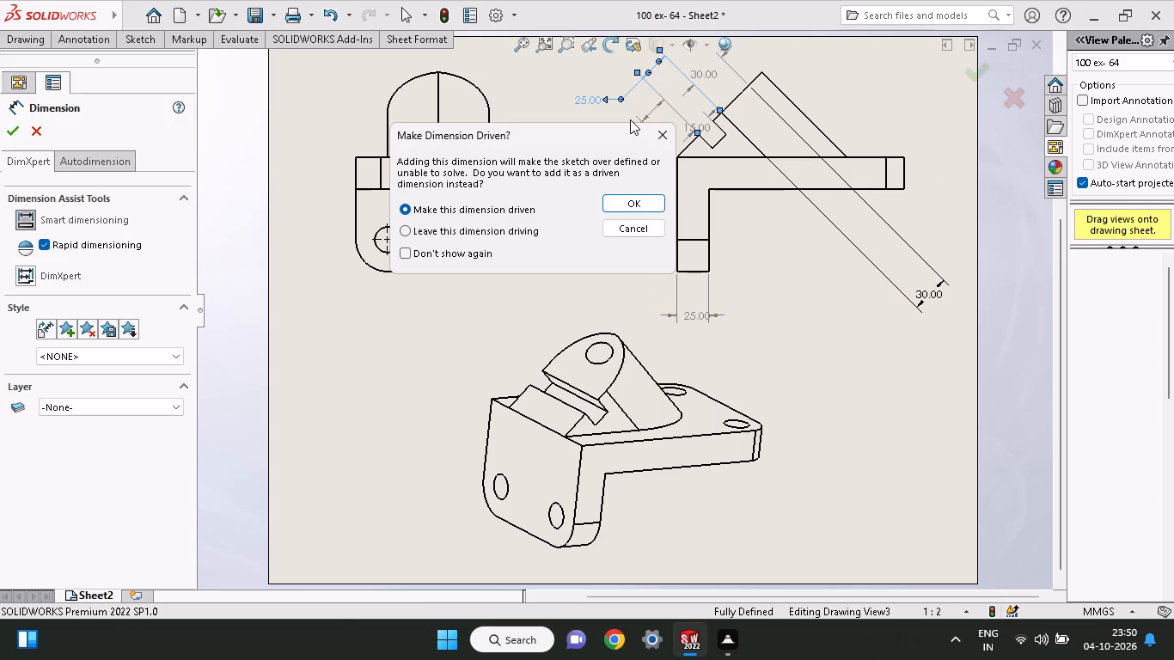
{"action": "left_click", "coordinate": [627, 207]}
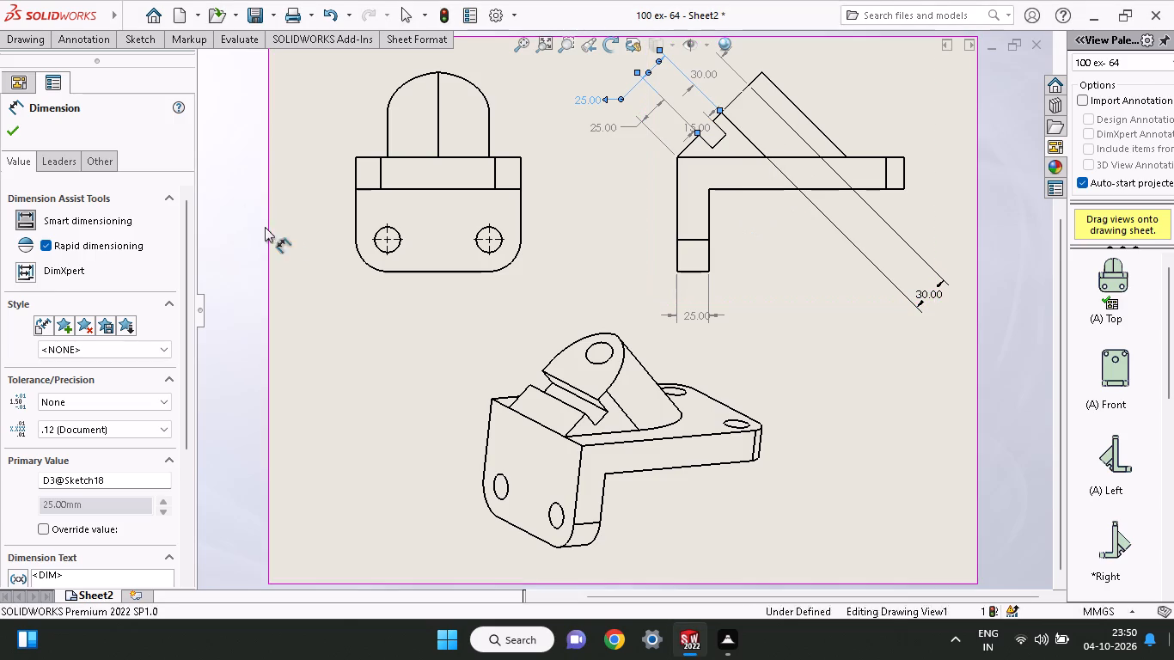
Sketch a 25 mm vertical line across the horizontal plate's thickness, over the inner vertical edge near its free end in the Left view.
{"action": "left_click", "coordinate": [124, 41]}
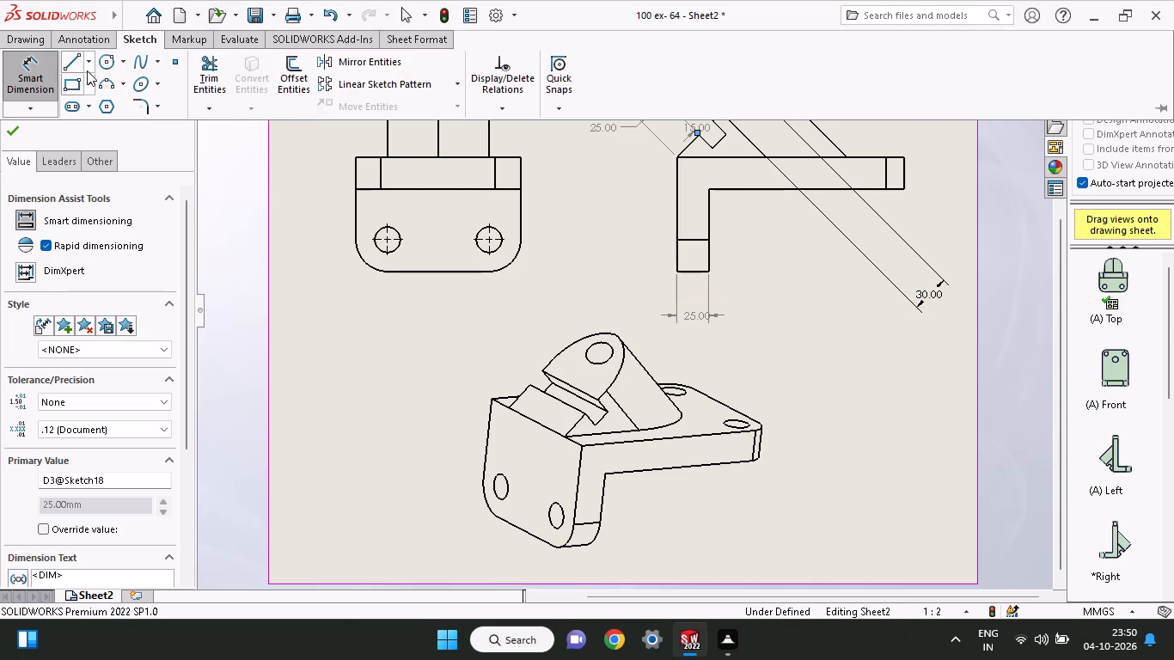
{"action": "left_click", "coordinate": [67, 67]}
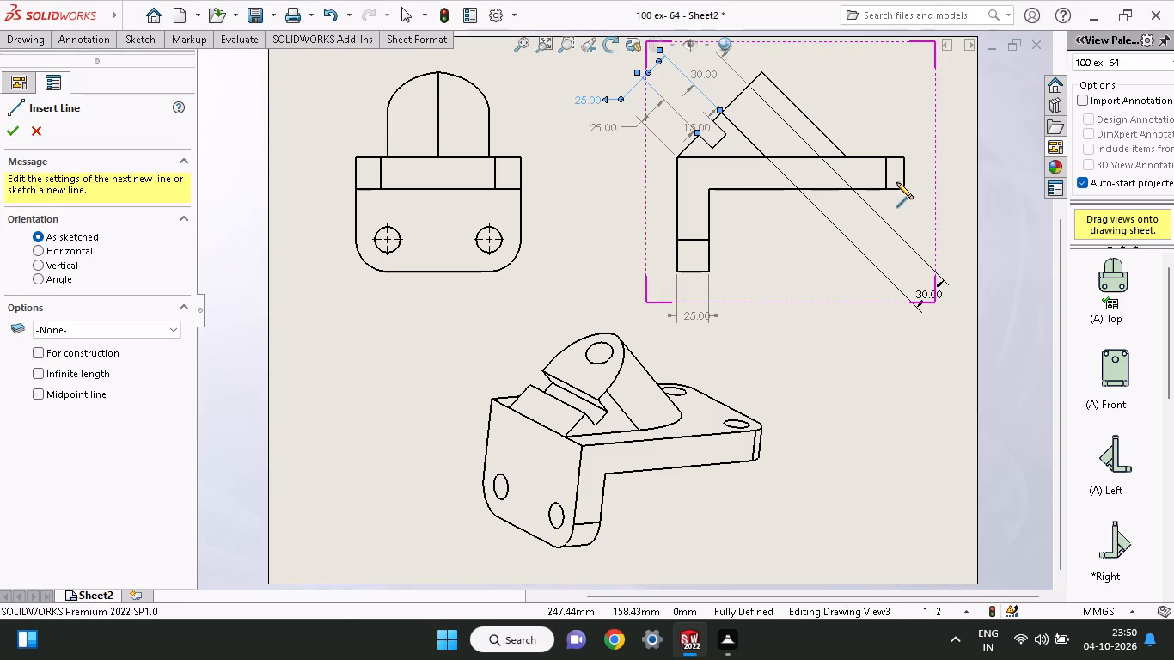
{"action": "left_click", "coordinate": [887, 188]}
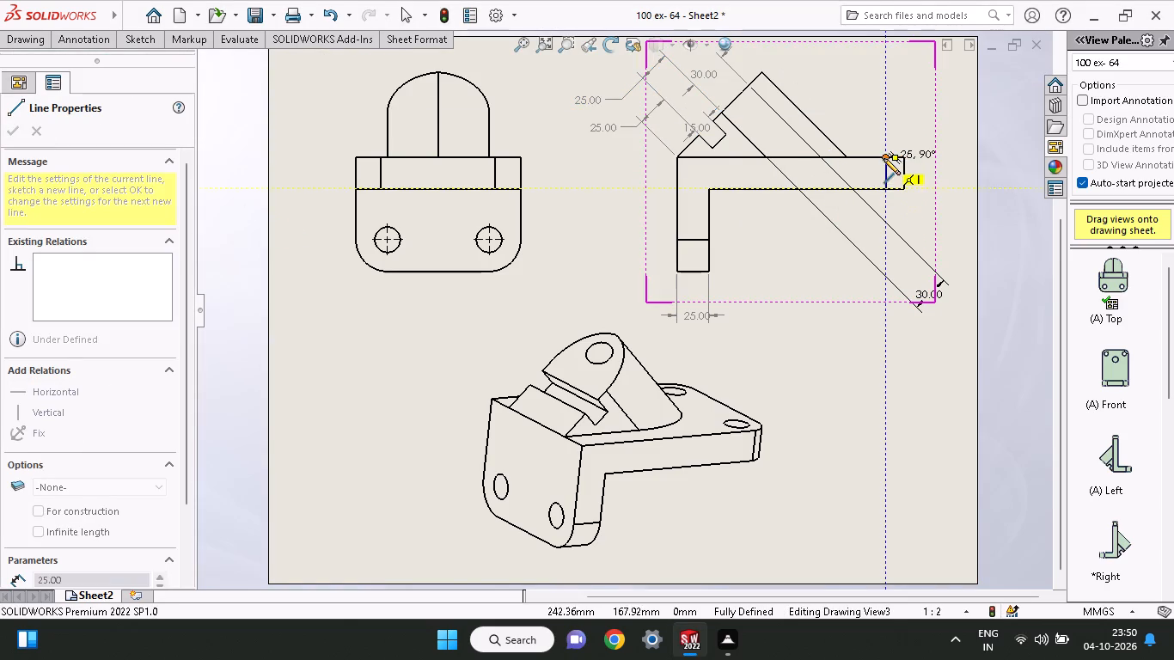
{"action": "left_click", "coordinate": [884, 158]}
{"action": "right_click", "coordinate": [879, 114]}
{"action": "left_click", "coordinate": [887, 121]}
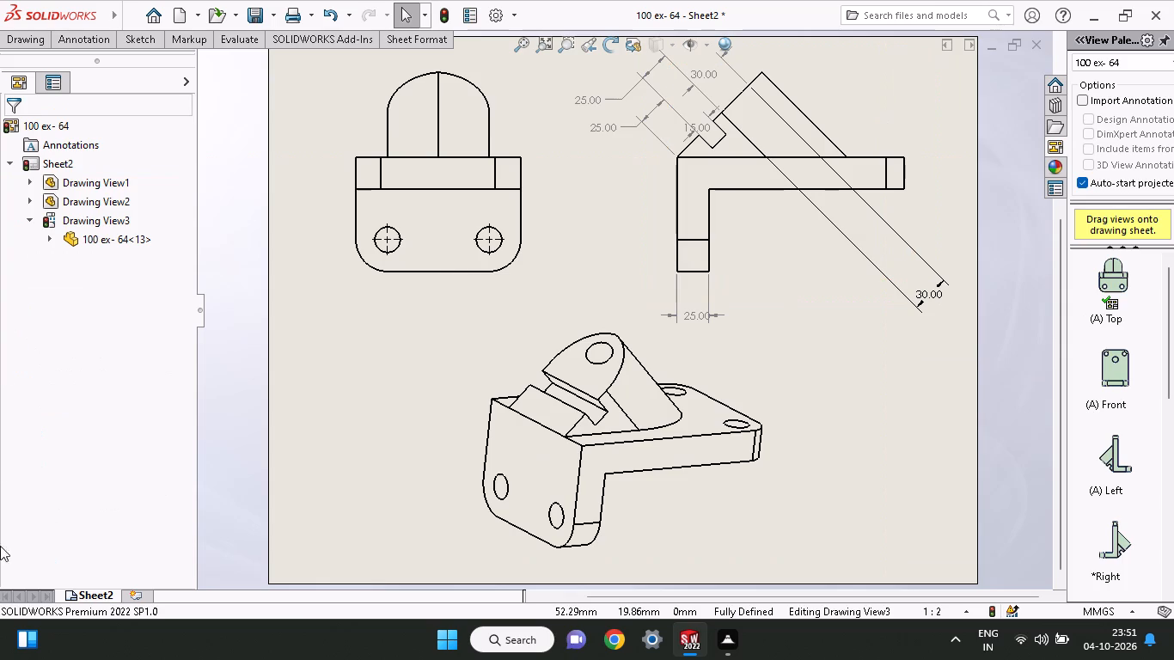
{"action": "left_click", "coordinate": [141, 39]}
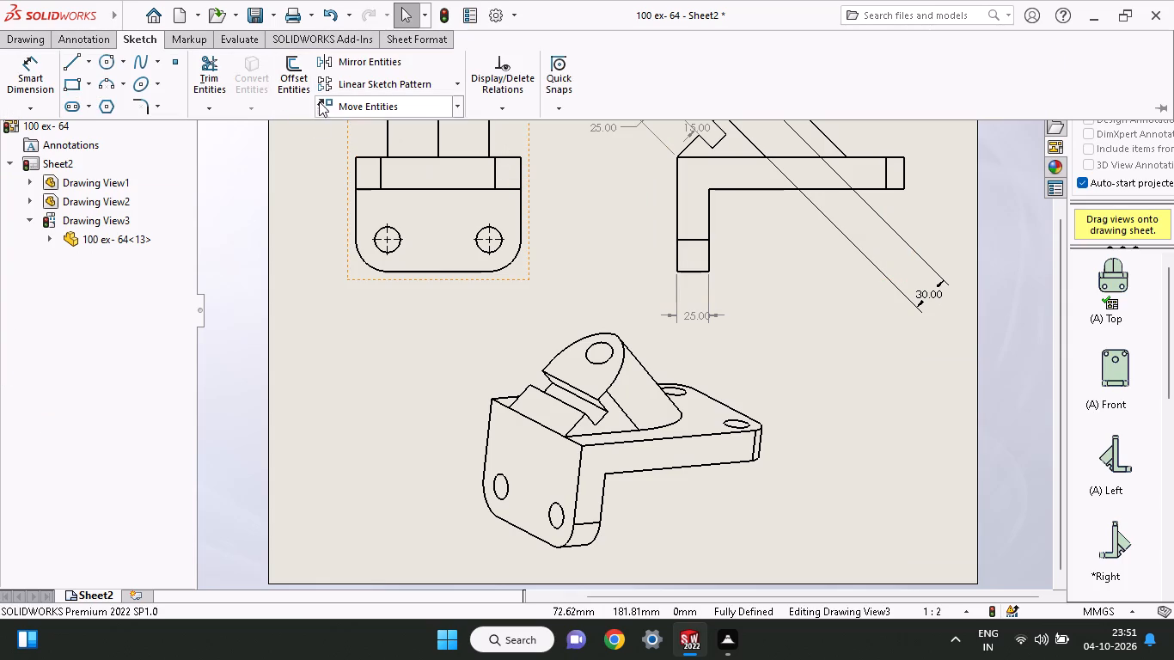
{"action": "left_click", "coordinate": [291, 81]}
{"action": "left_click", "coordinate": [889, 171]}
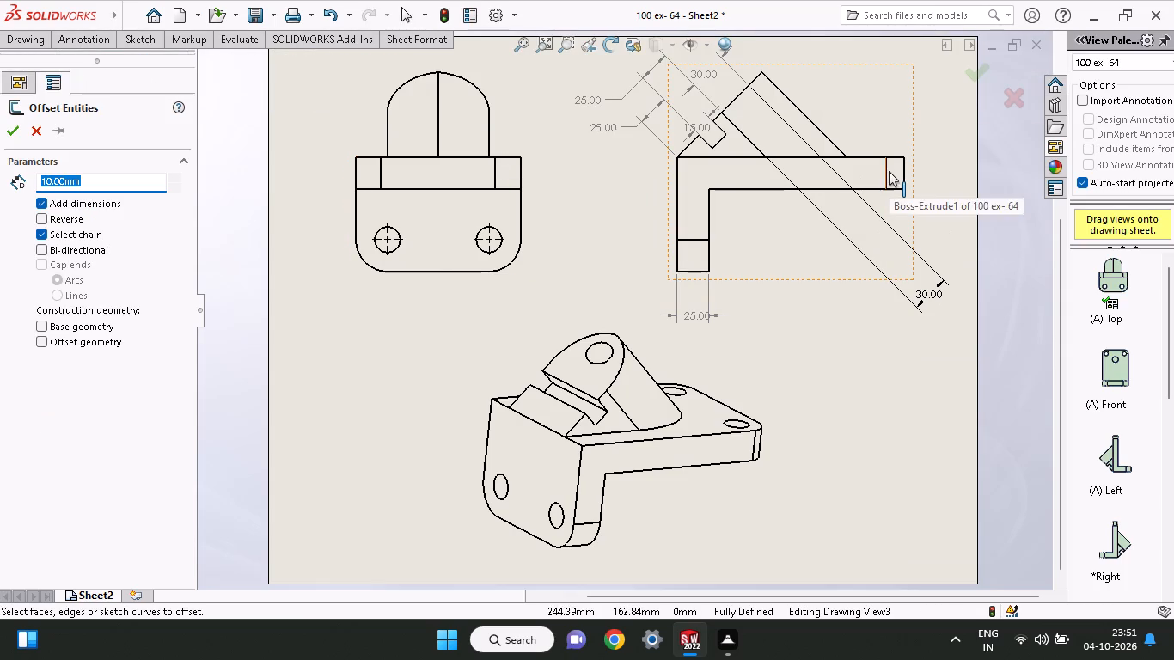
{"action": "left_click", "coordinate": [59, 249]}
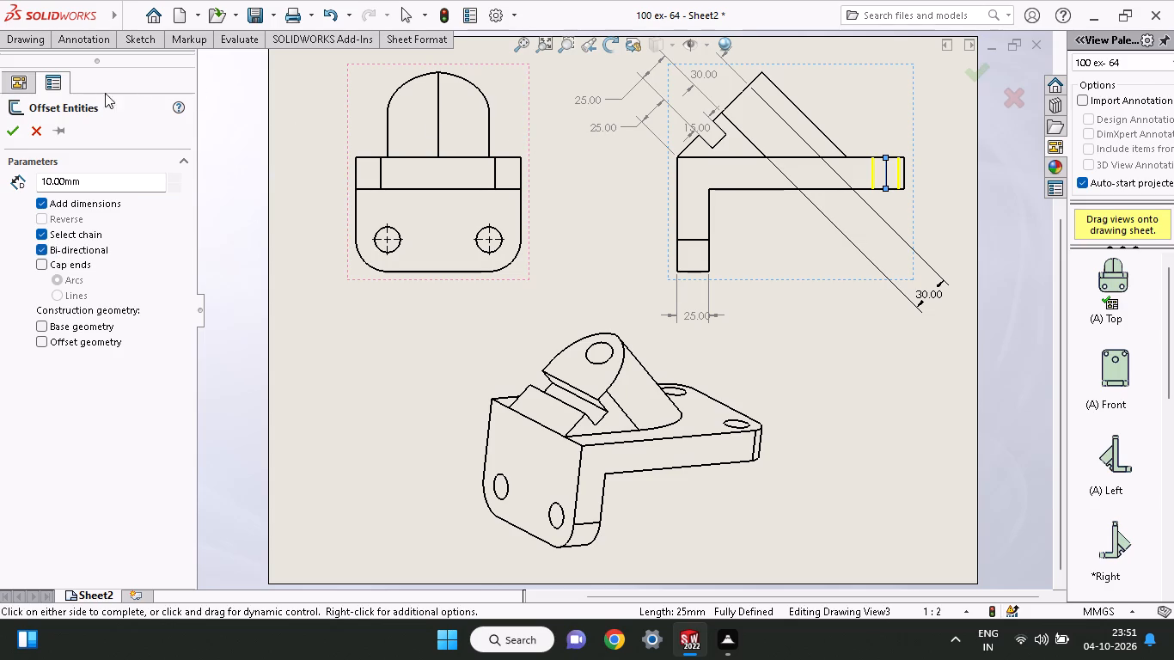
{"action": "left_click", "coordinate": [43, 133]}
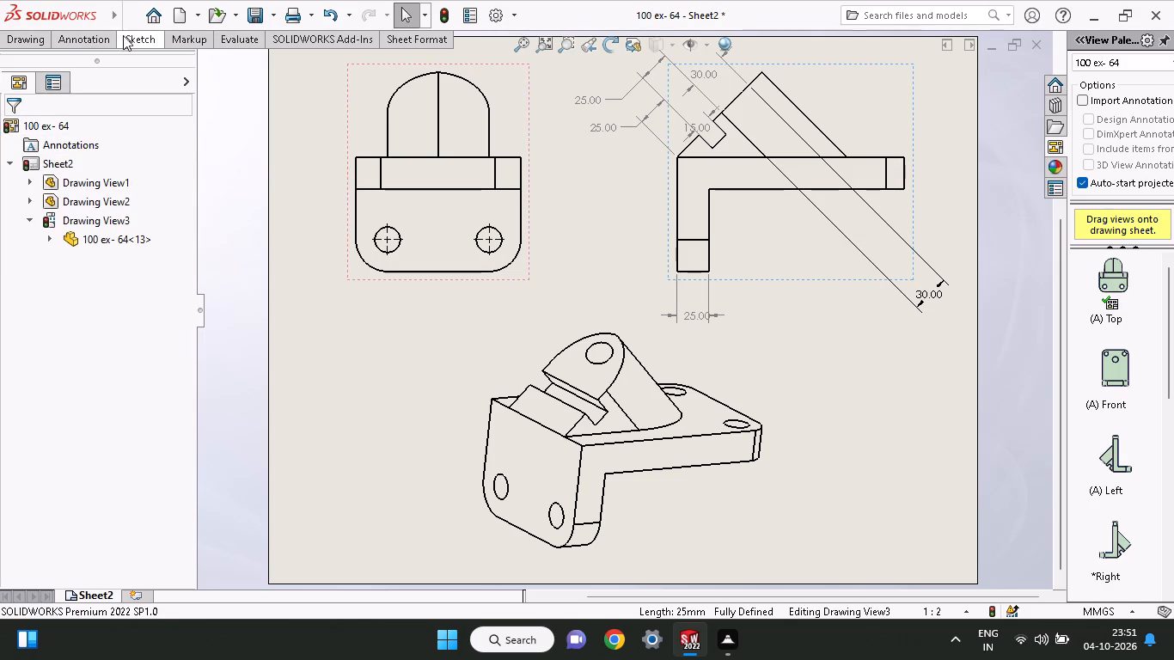
Offset the sketched vertical line by 10 mm in one direction, reversed away from the plate's free end, with the offset dimension added.
{"action": "left_click", "coordinate": [125, 35]}
{"action": "left_click", "coordinate": [278, 76]}
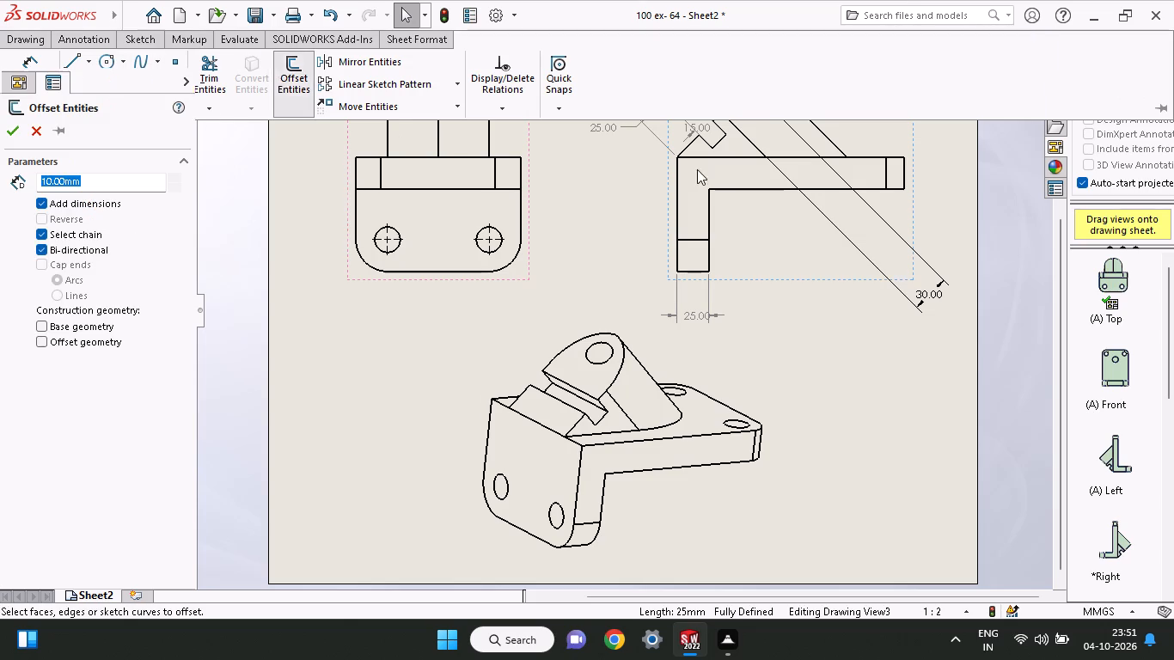
{"action": "left_click", "coordinate": [885, 173]}
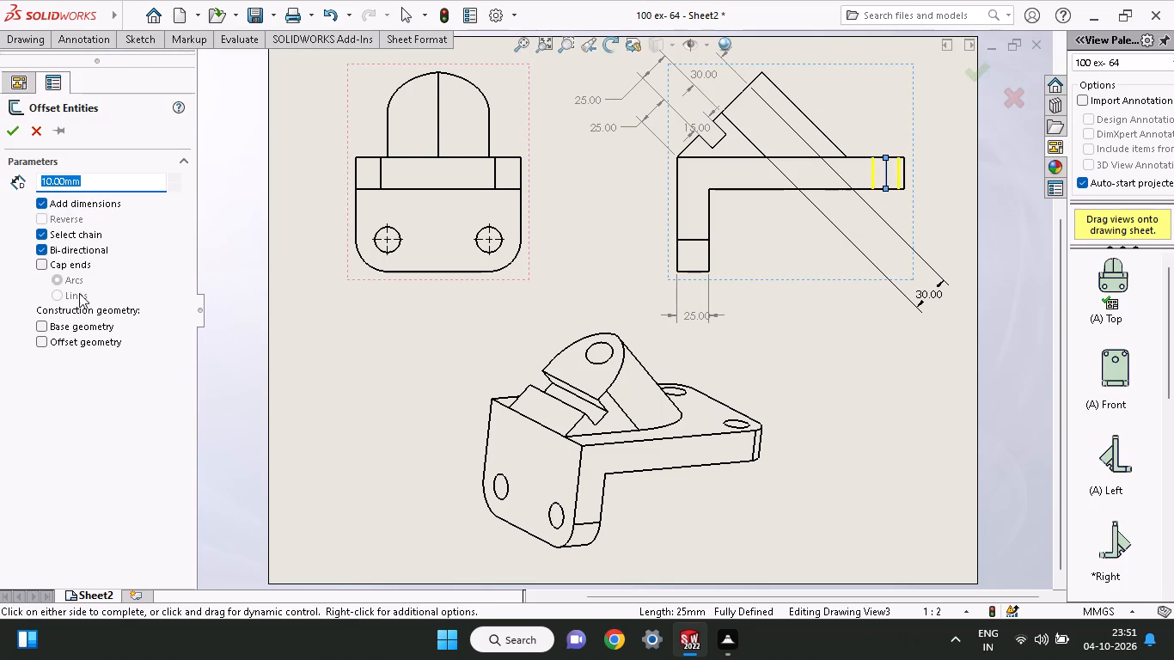
{"action": "left_click", "coordinate": [65, 247]}
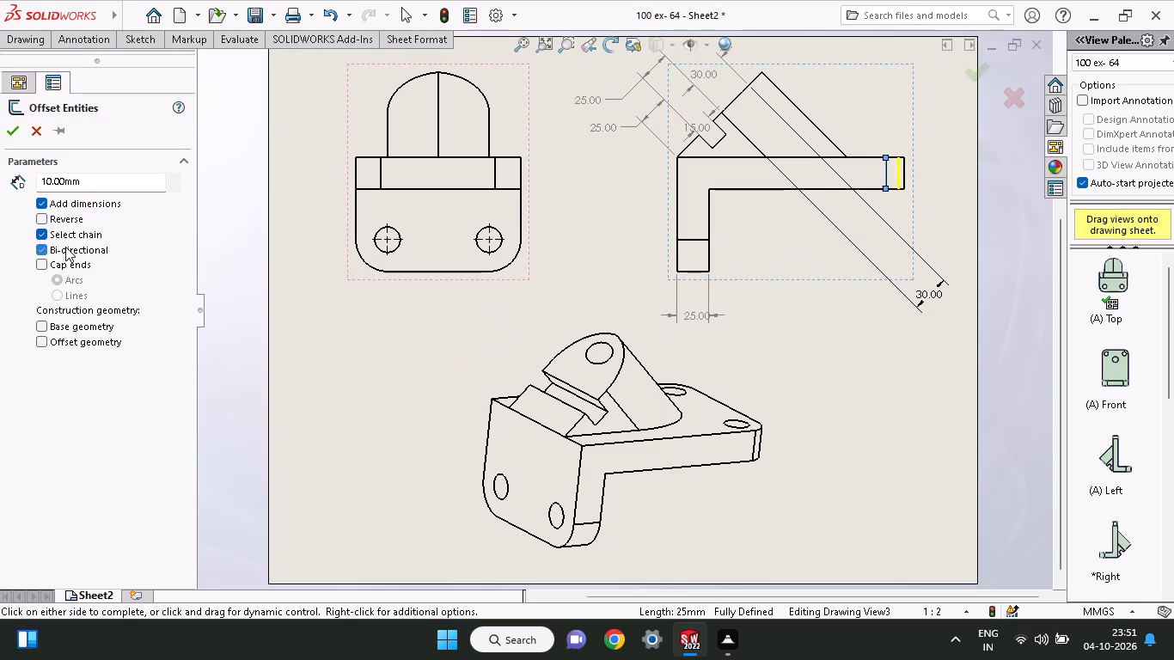
{"action": "left_click", "coordinate": [70, 223]}
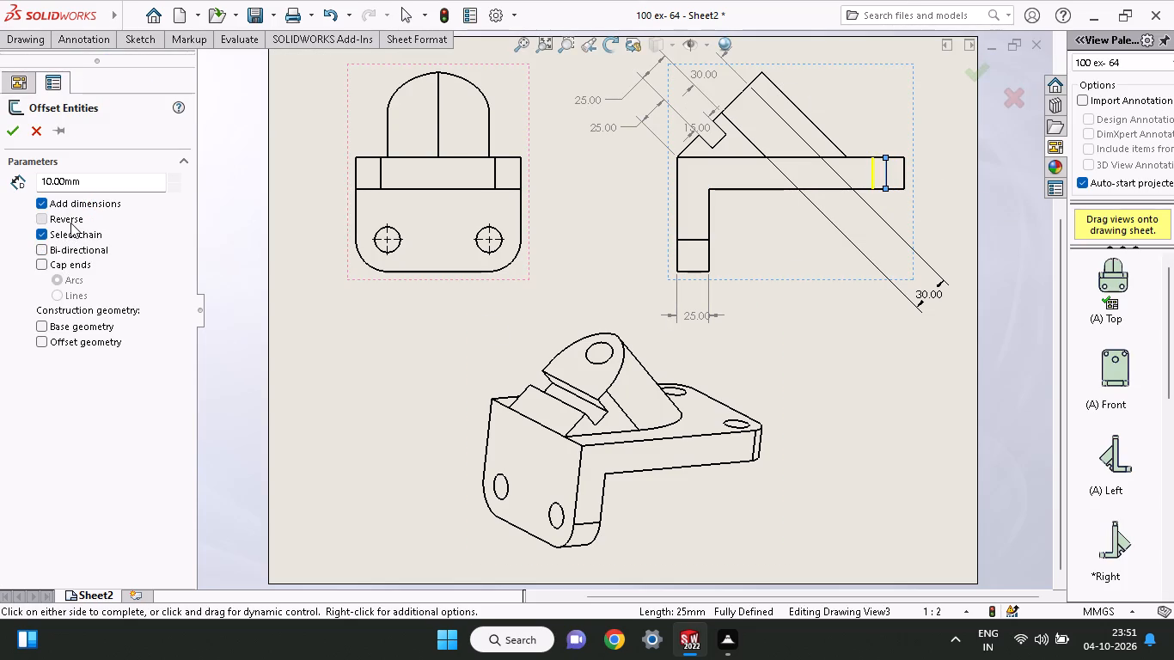
{"action": "left_click", "coordinate": [5, 139]}
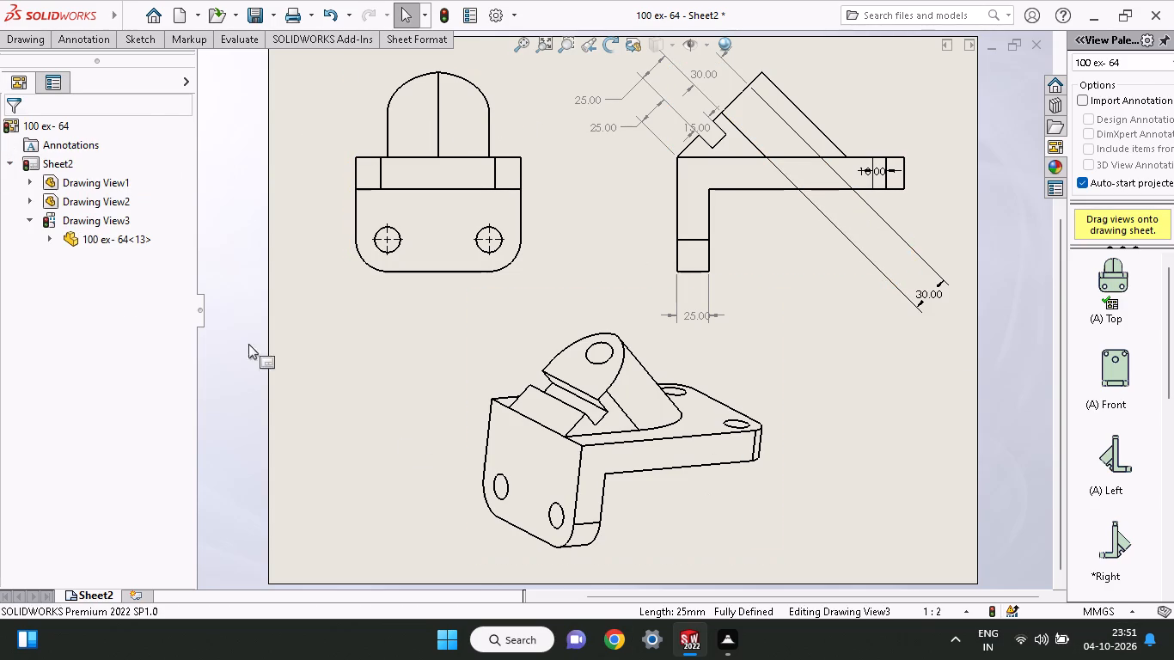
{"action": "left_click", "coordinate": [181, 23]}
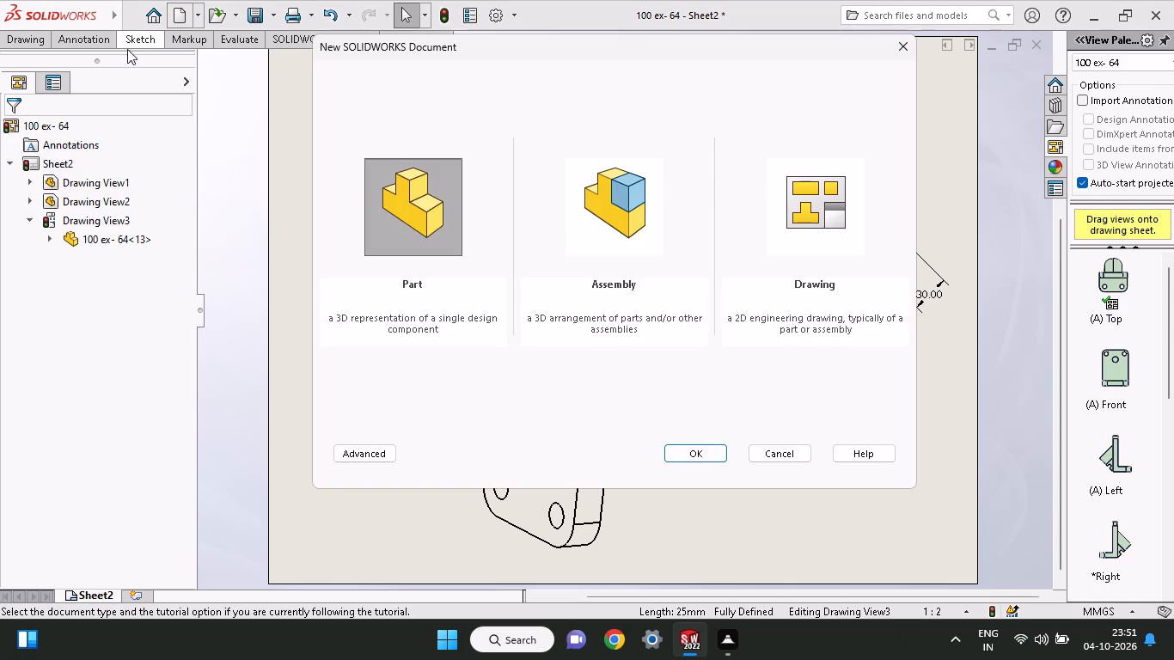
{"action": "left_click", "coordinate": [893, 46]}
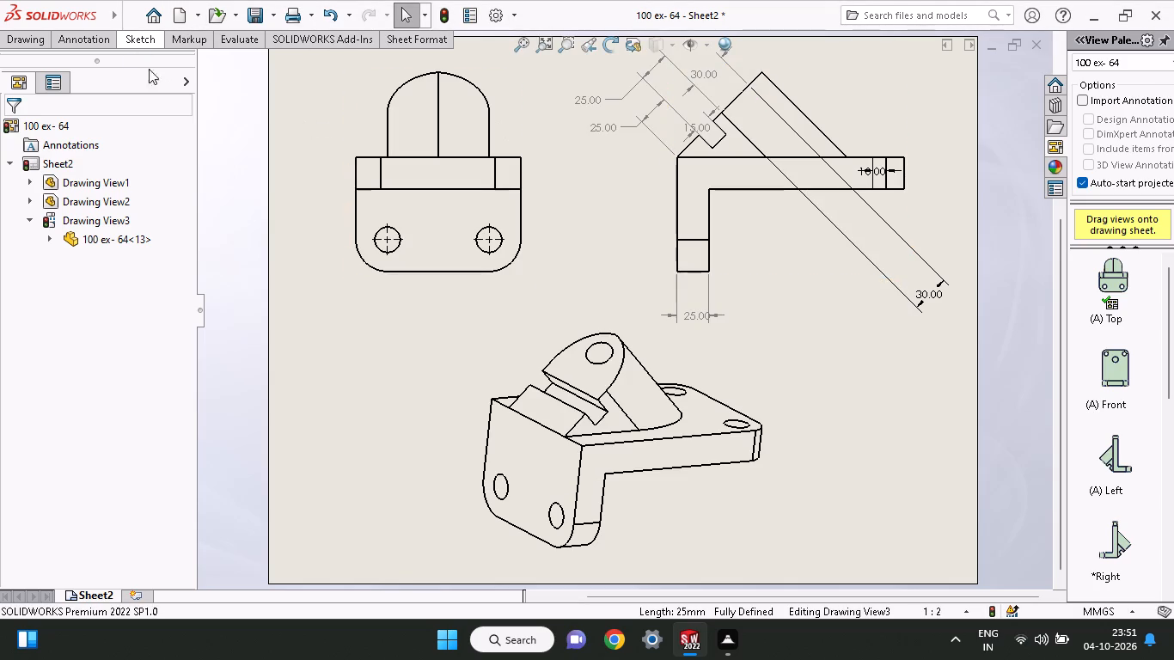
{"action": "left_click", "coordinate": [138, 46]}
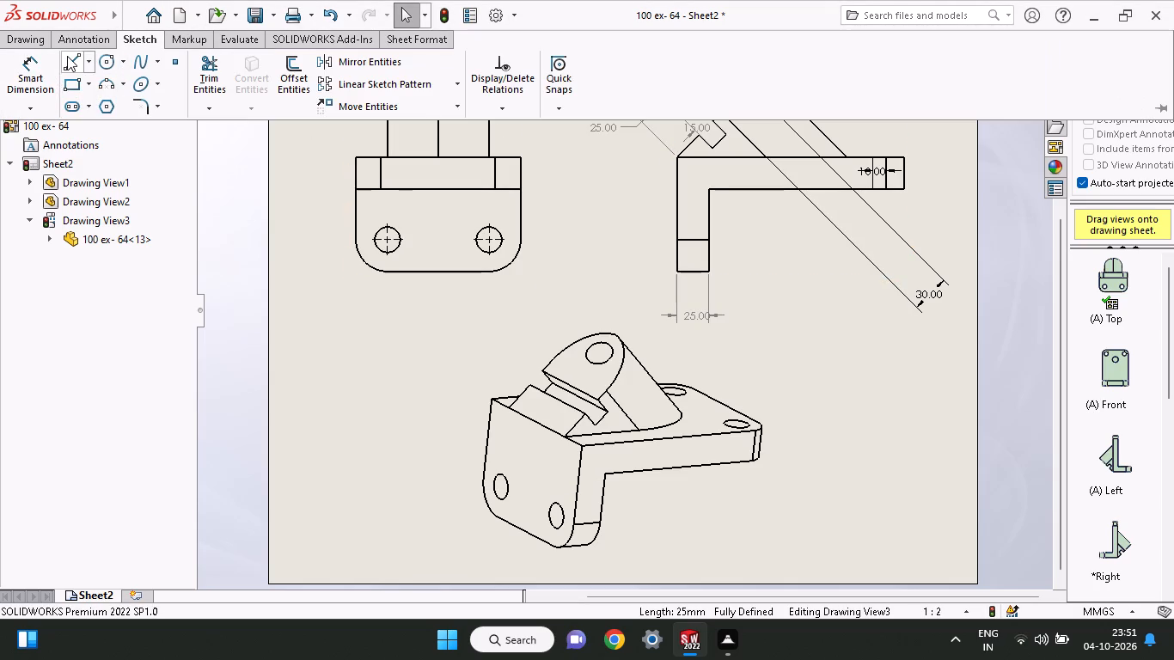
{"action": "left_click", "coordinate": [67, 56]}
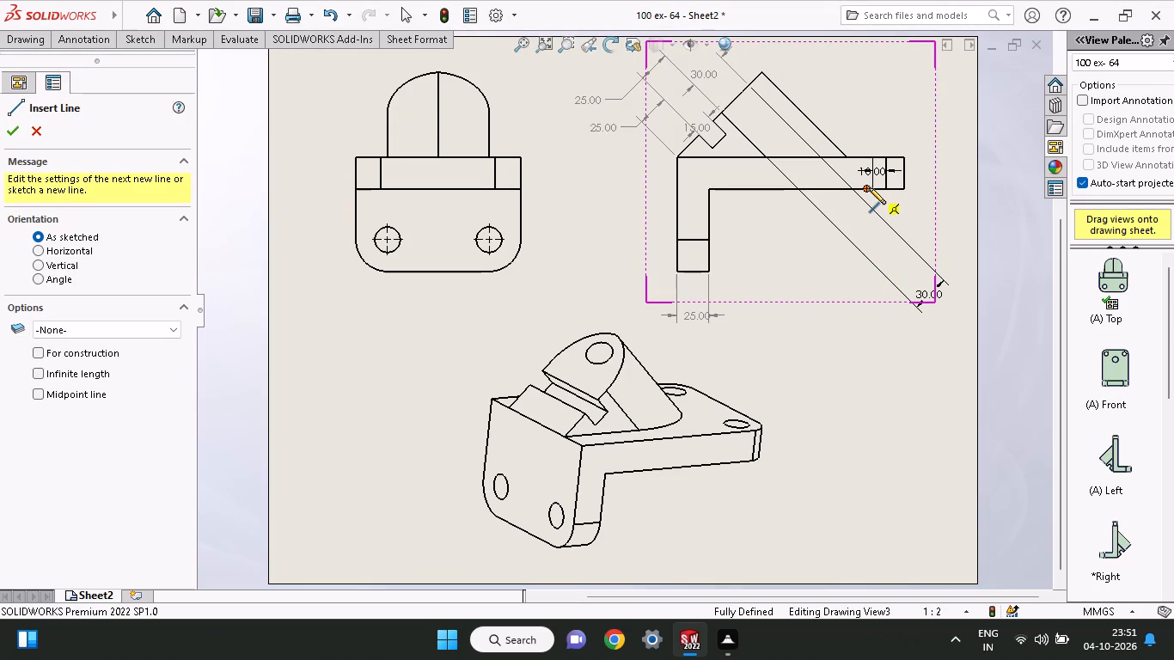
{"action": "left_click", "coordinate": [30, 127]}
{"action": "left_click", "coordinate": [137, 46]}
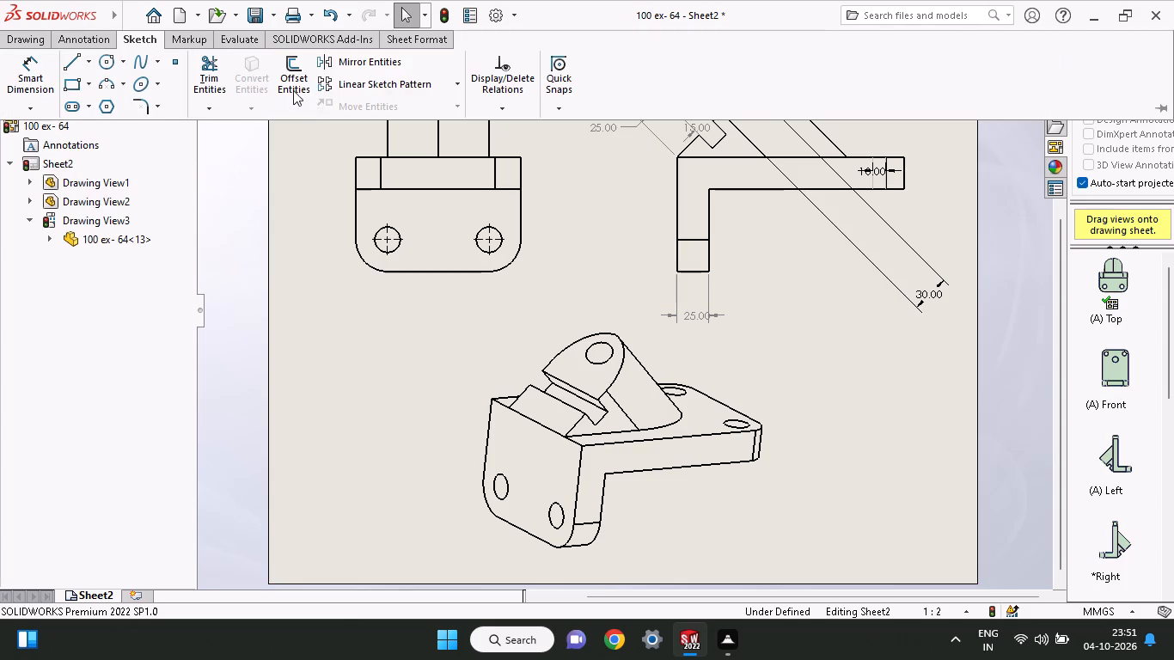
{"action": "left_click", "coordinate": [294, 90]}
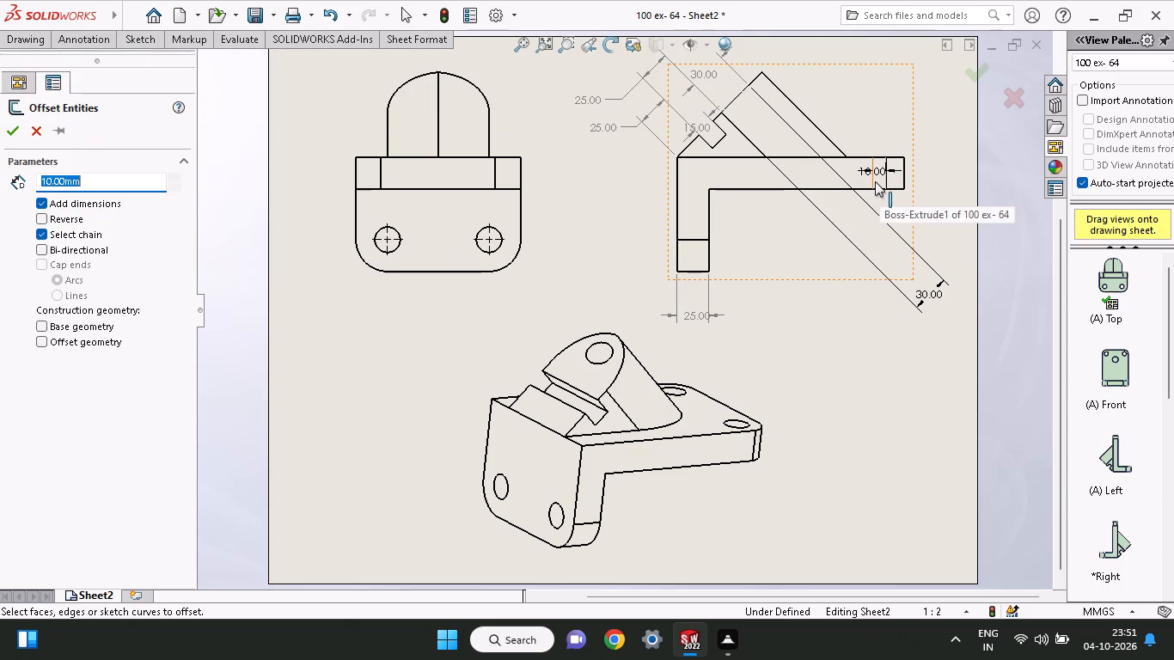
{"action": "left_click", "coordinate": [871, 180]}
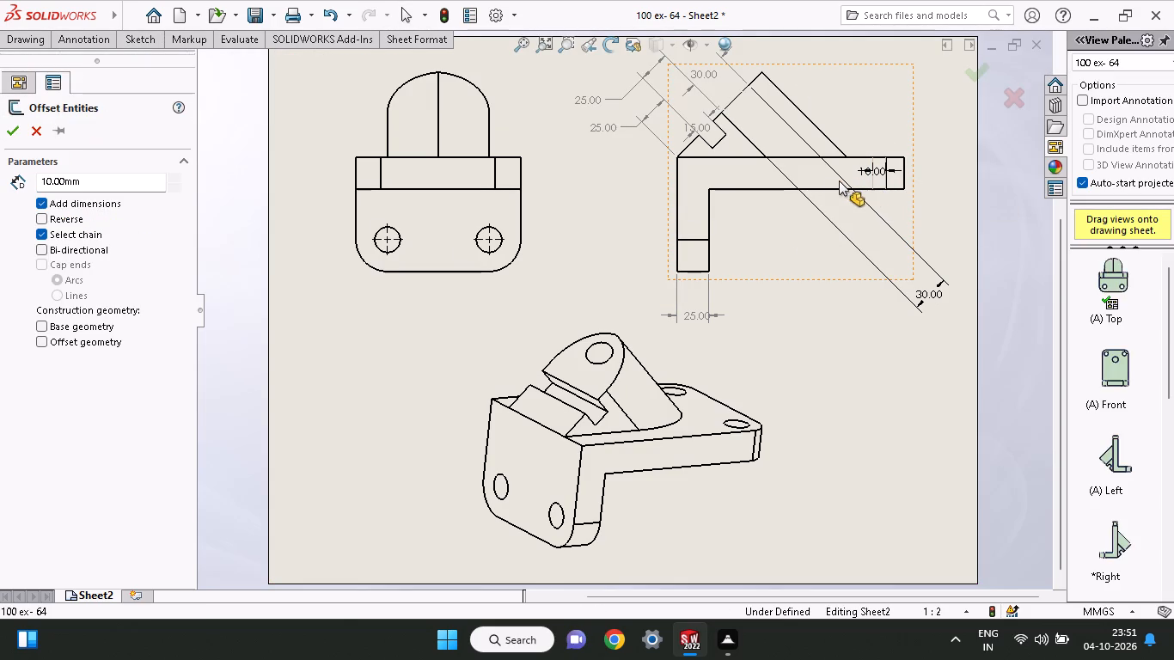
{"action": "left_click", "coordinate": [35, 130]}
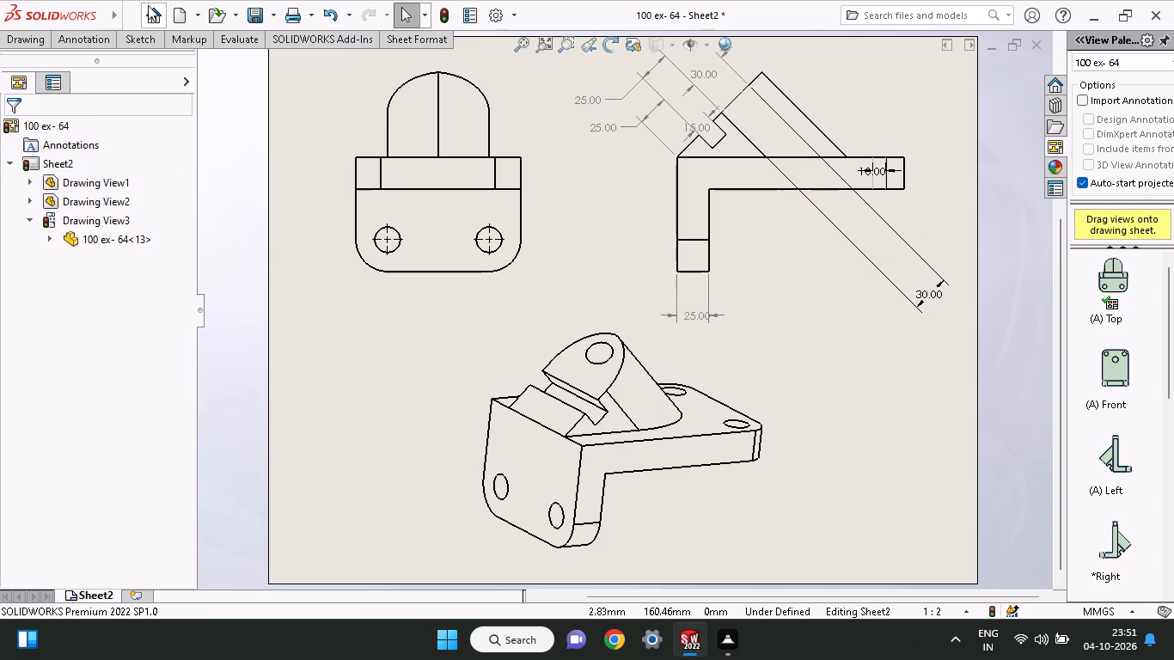
Sketch a 25 mm vertical line across the horizontal plate's thickness, directly over the 10 mm offset line in the Left view.
{"action": "left_click", "coordinate": [135, 45]}
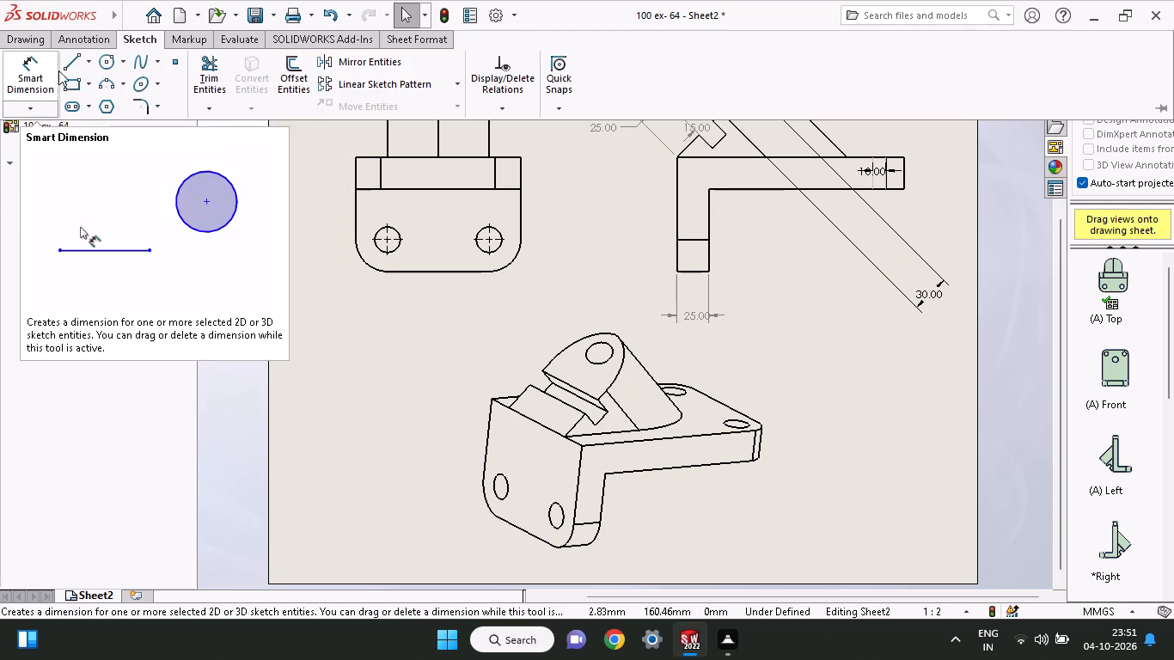
{"action": "left_click", "coordinate": [67, 64]}
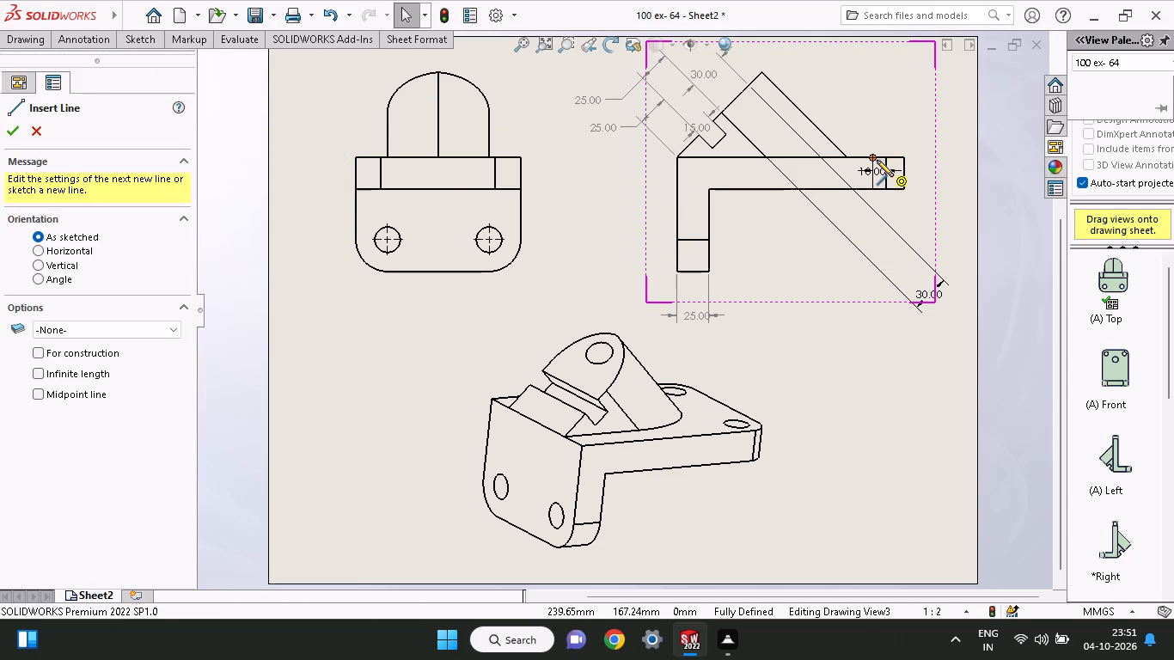
{"action": "left_click", "coordinate": [876, 160]}
{"action": "left_click", "coordinate": [872, 191]}
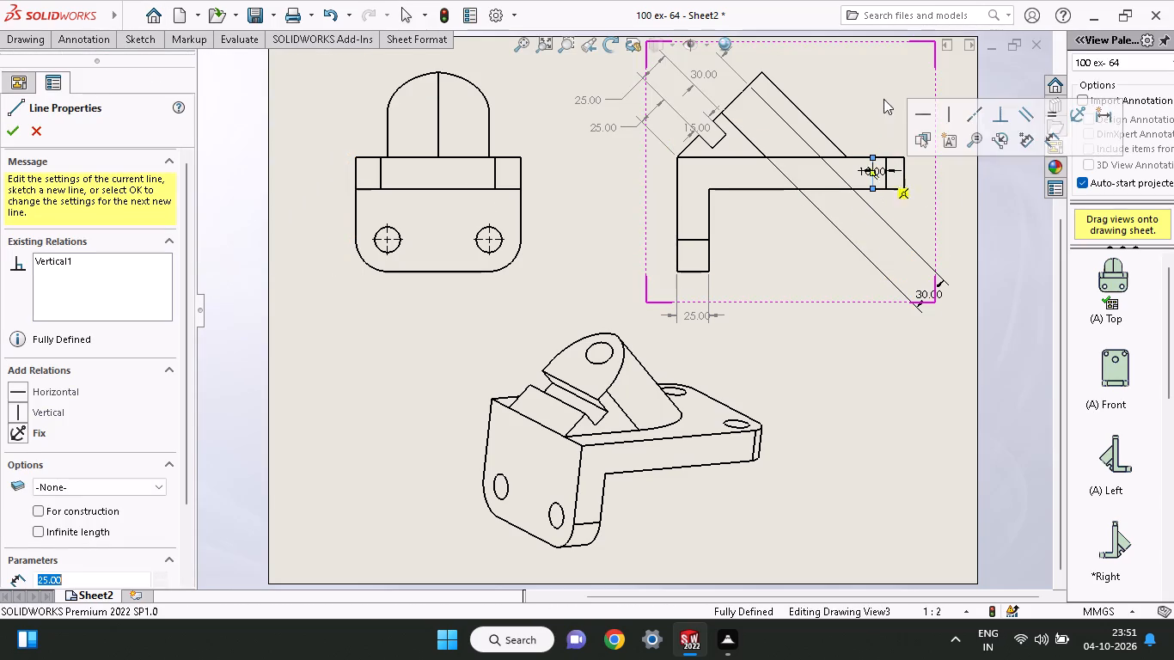
{"action": "right_click", "coordinate": [875, 117]}
{"action": "left_click", "coordinate": [890, 125]}
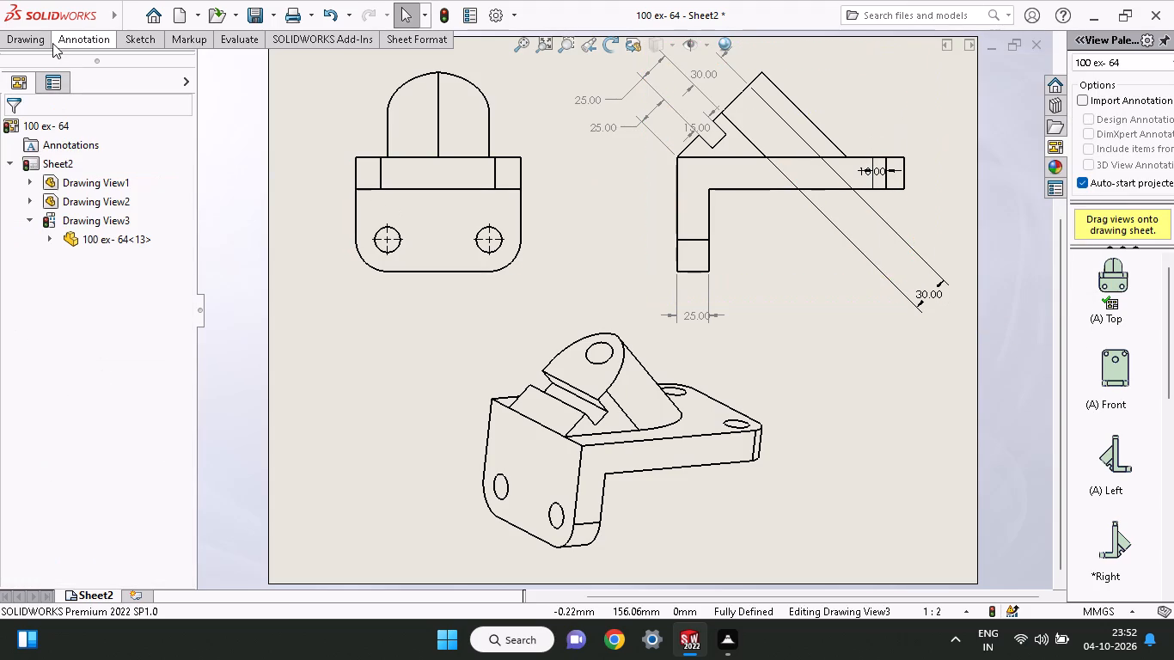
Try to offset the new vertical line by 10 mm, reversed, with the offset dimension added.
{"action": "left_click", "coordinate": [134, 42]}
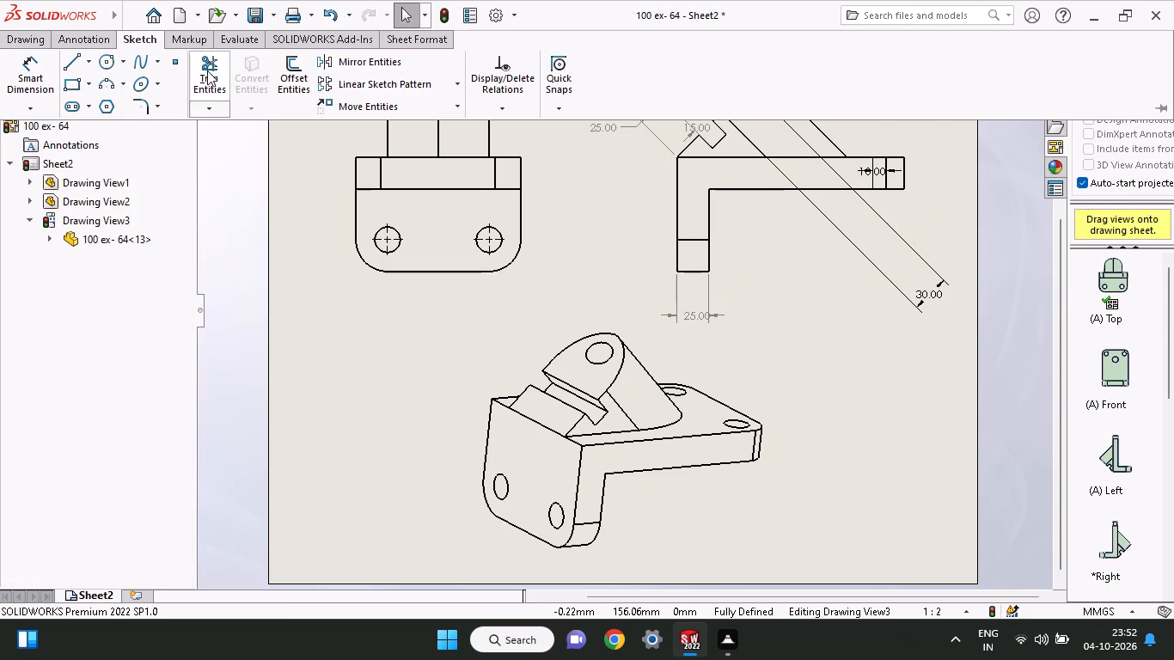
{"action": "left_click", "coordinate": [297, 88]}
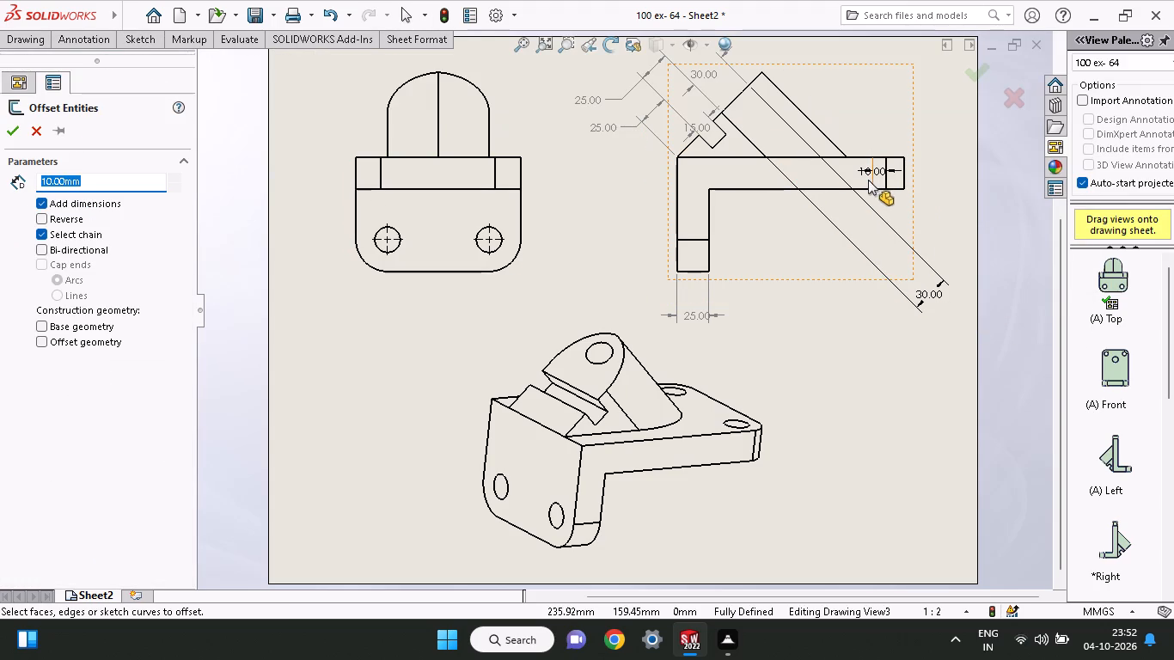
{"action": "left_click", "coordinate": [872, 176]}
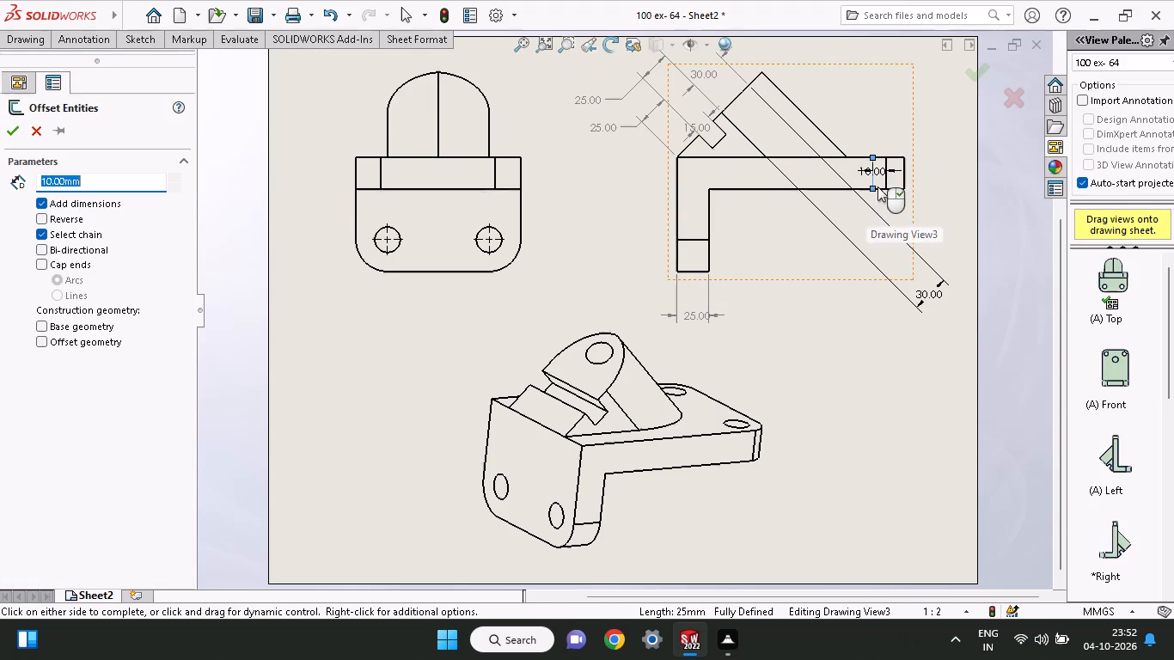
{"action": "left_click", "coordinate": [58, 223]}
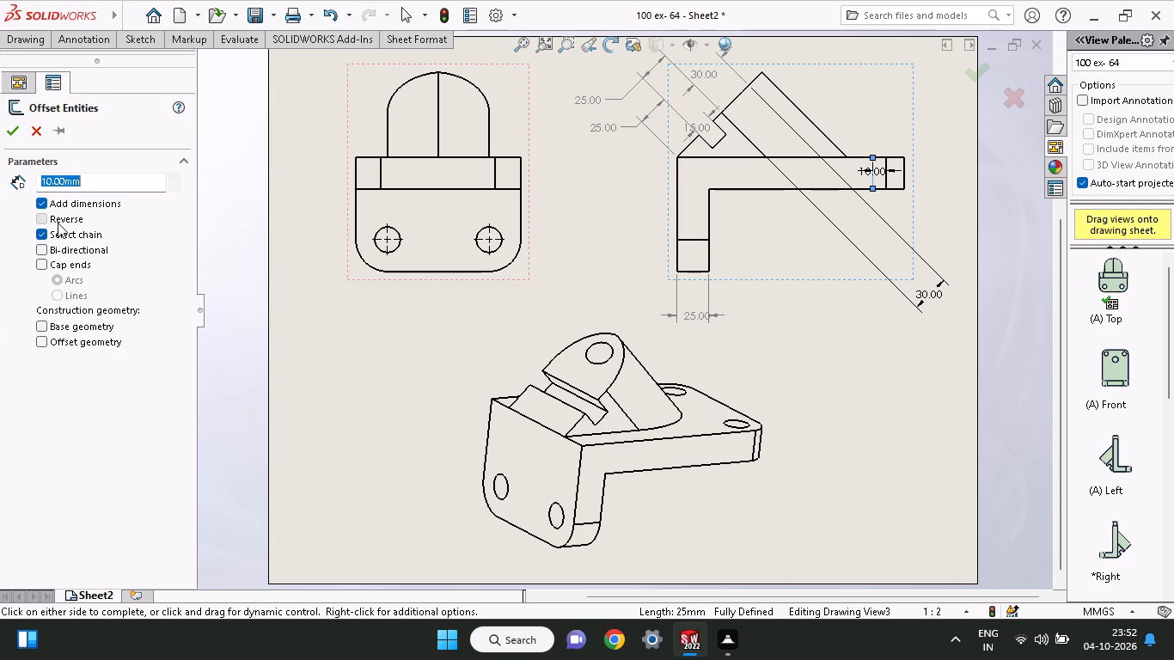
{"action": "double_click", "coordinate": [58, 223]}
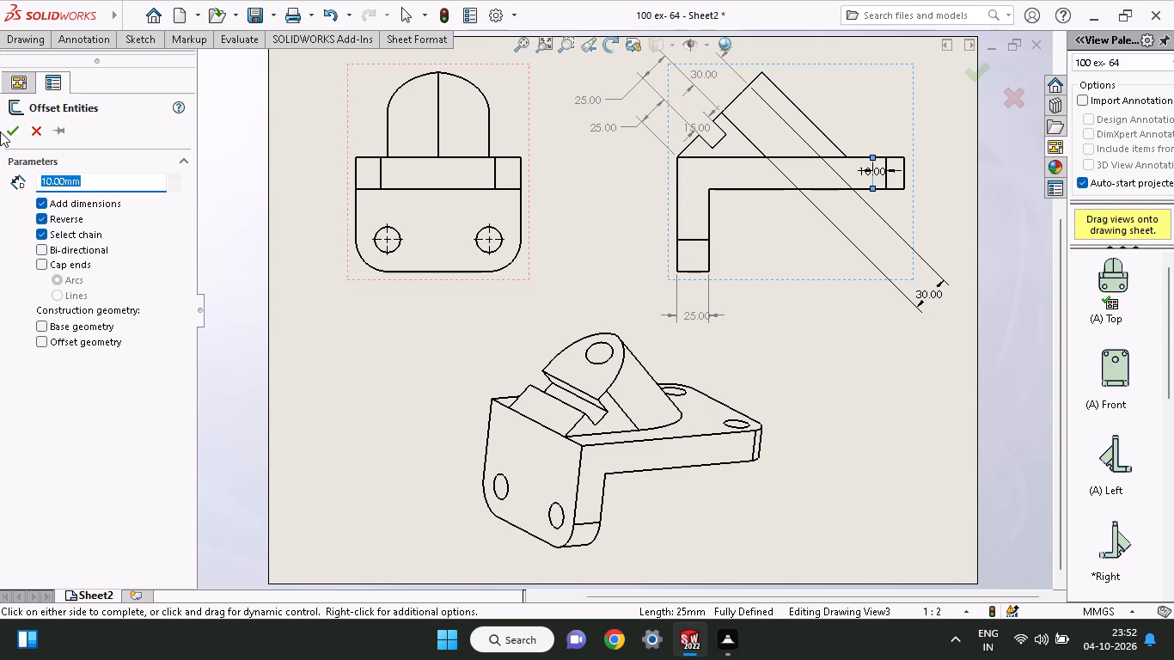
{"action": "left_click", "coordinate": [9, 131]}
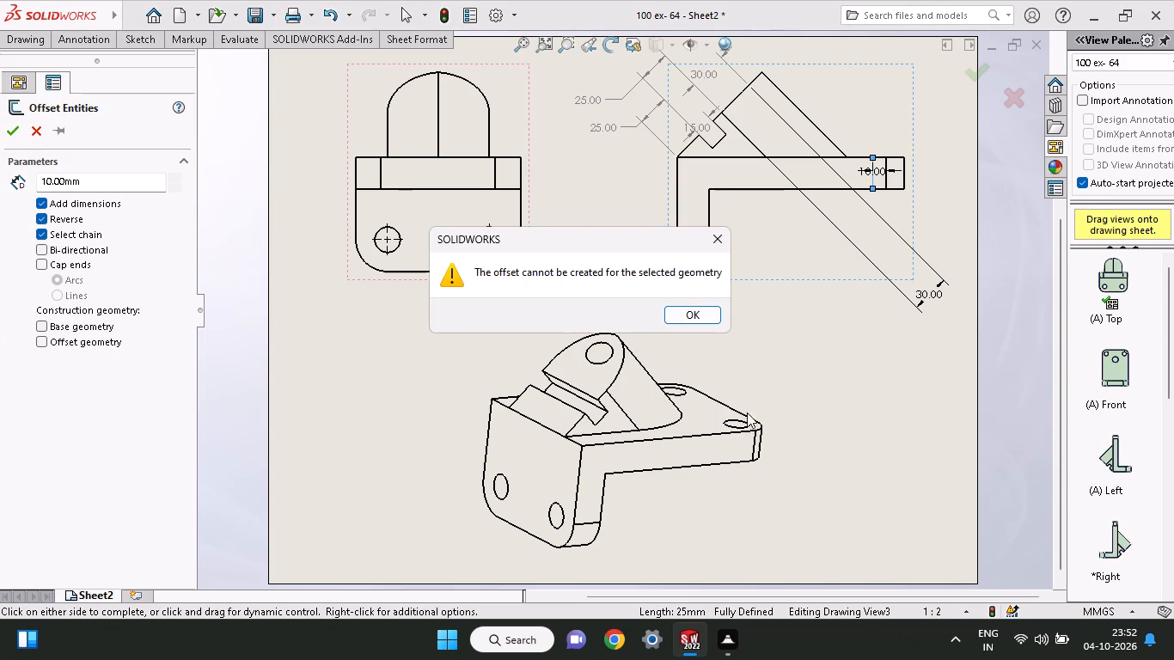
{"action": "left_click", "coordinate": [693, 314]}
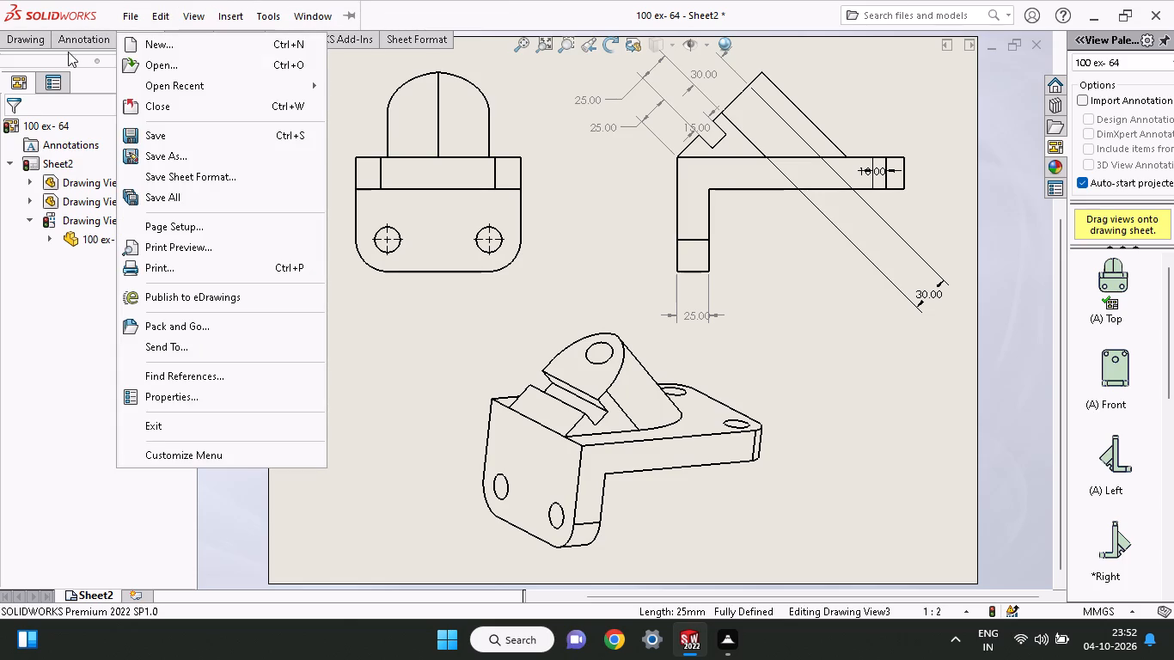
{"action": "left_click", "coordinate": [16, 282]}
Sketch another 25 mm vertical line across the plate's thickness, between the inclined boss's base and the 10 mm offset line.
{"action": "left_click", "coordinate": [145, 41]}
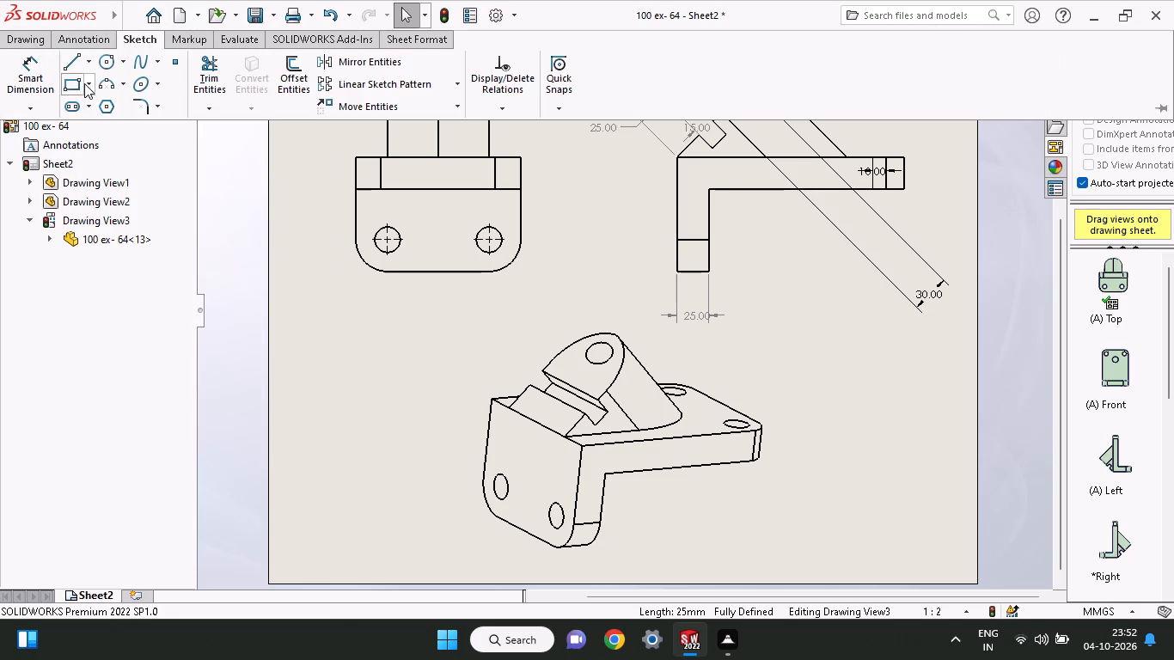
{"action": "left_click", "coordinate": [69, 72]}
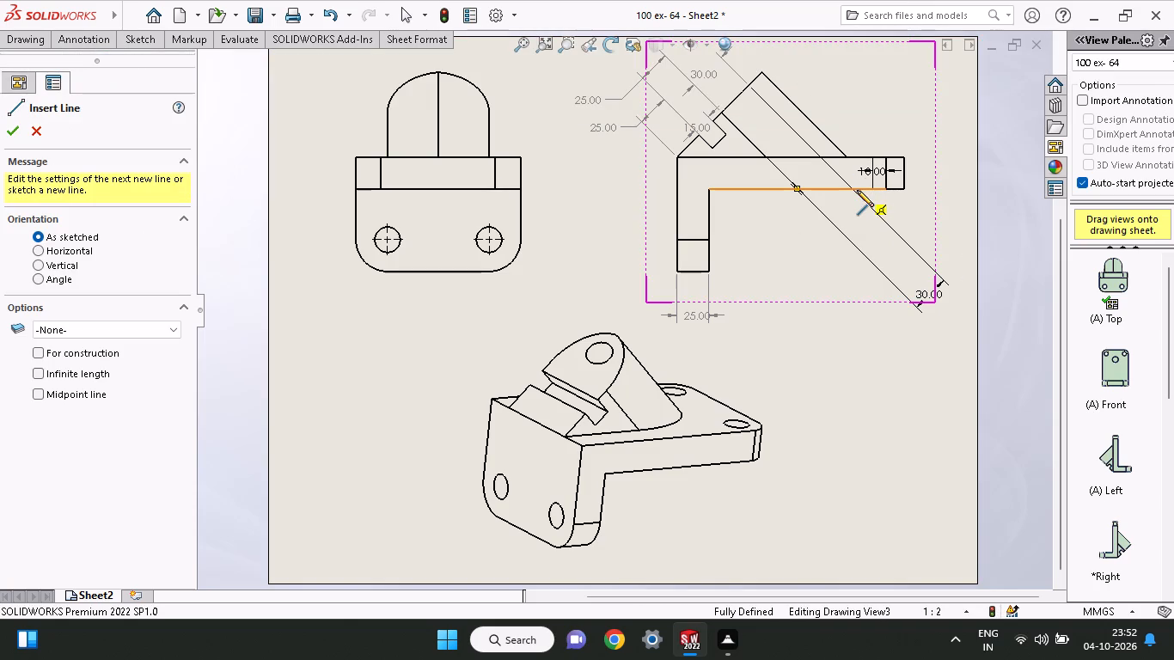
{"action": "left_click", "coordinate": [859, 190]}
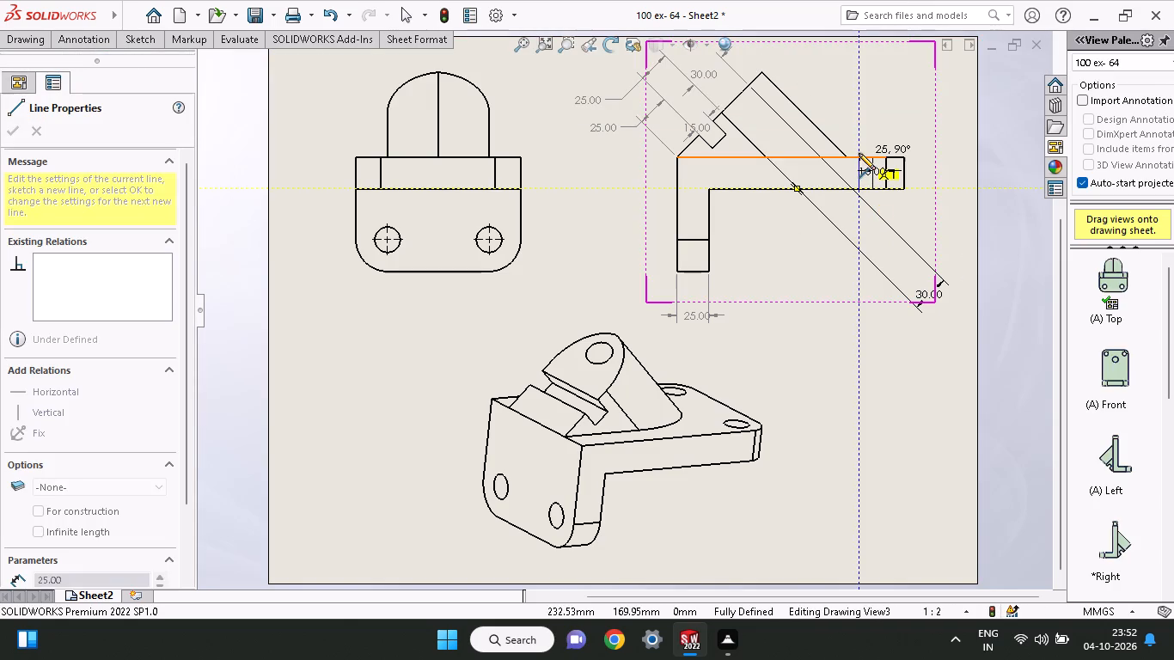
{"action": "left_click", "coordinate": [859, 153]}
{"action": "right_click", "coordinate": [859, 103]}
{"action": "left_click", "coordinate": [884, 116]}
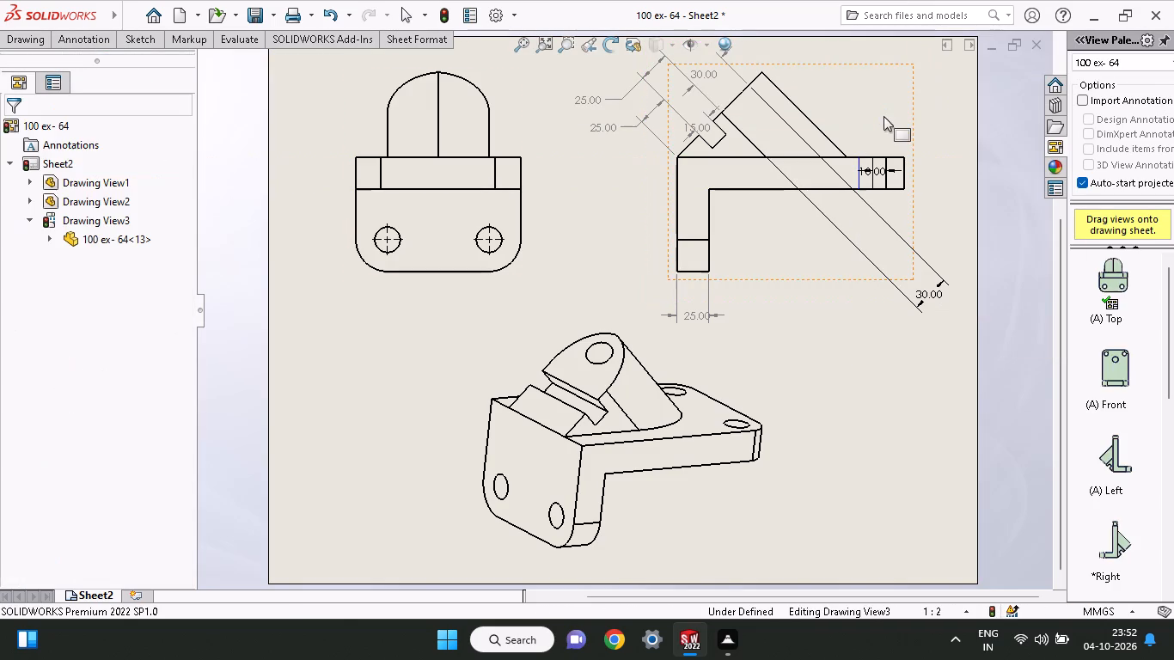
Dimension the new line 20 mm from the inner vertical edge near the plate's free end, placing the dimension above the plate.
{"action": "left_click", "coordinate": [142, 34]}
{"action": "left_click", "coordinate": [18, 81]}
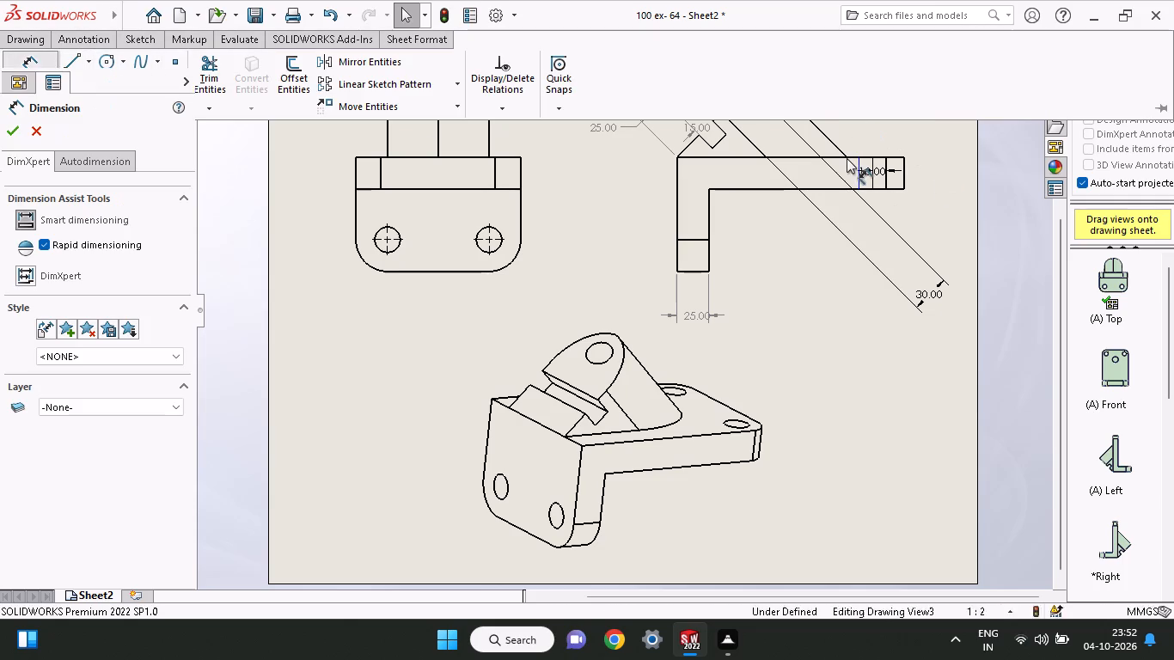
{"action": "left_click", "coordinate": [860, 154]}
{"action": "left_click", "coordinate": [885, 153]}
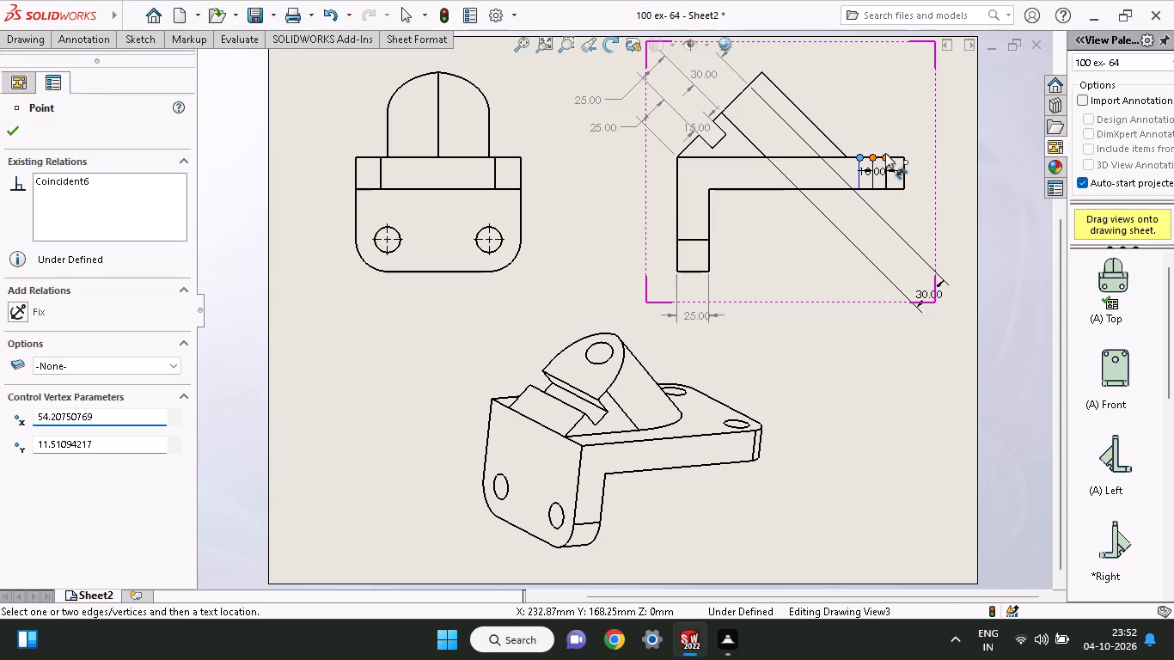
{"action": "left_click", "coordinate": [882, 114]}
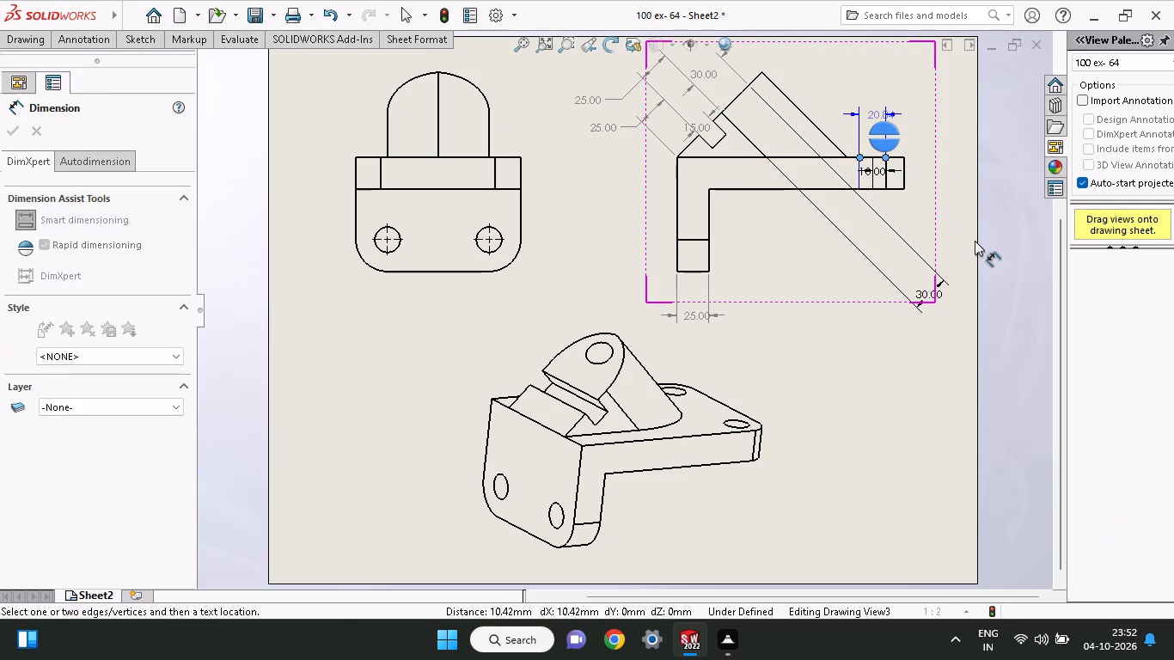
{"action": "type", "text": "20"}
{"action": "key", "text": "Return"}
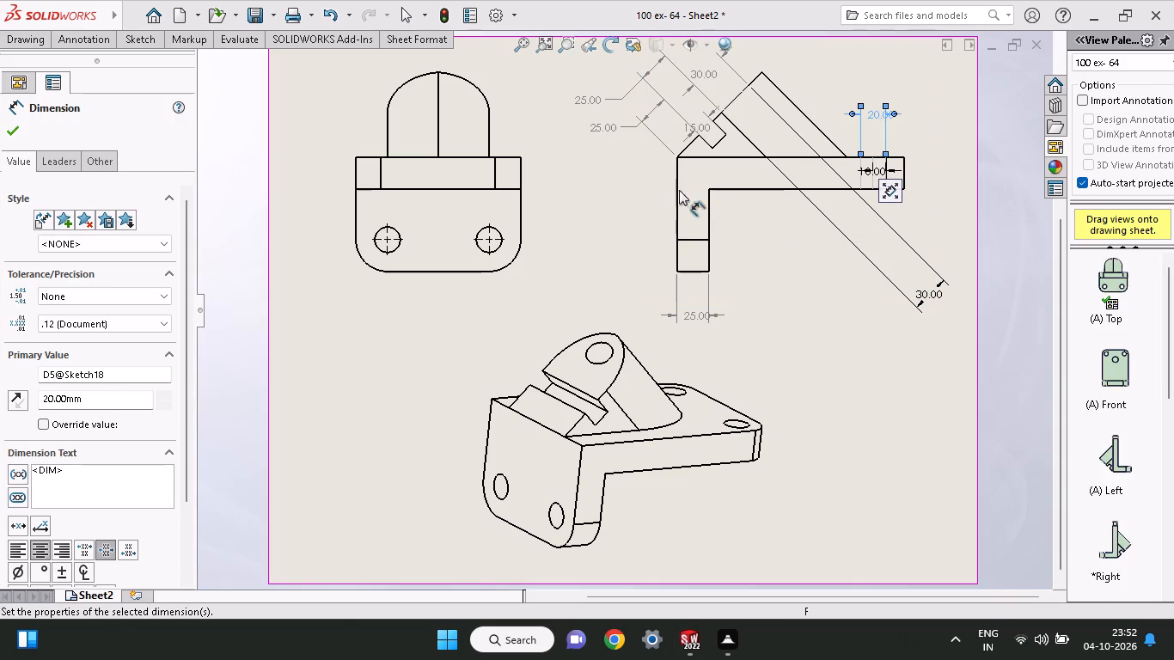
{"action": "left_click", "coordinate": [9, 130]}
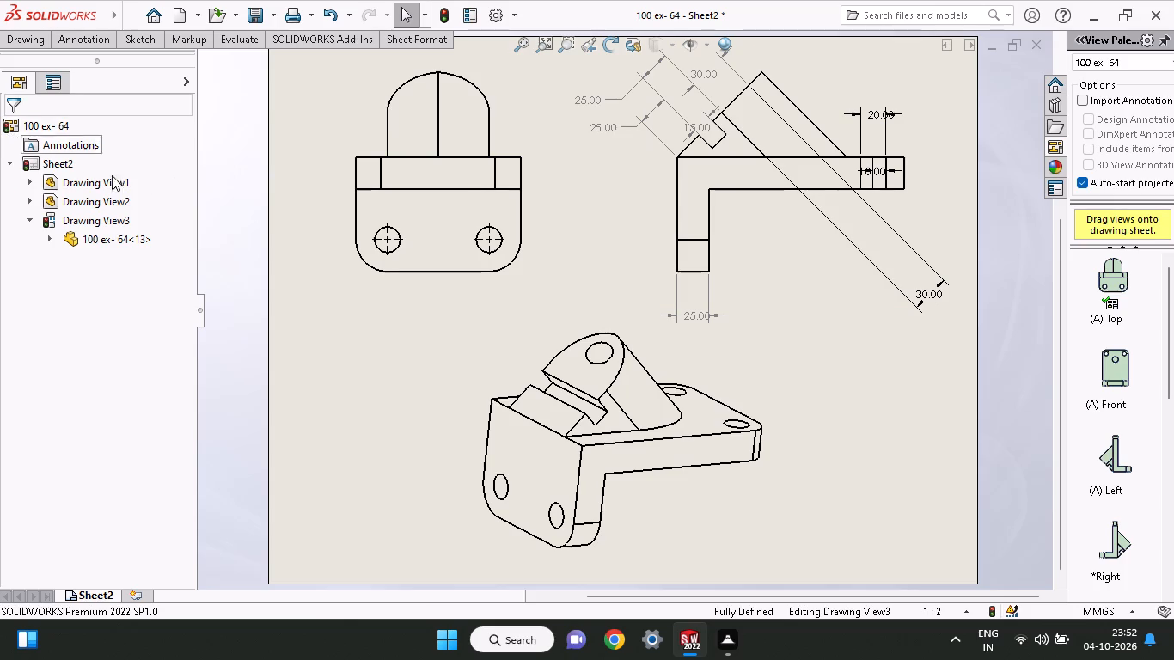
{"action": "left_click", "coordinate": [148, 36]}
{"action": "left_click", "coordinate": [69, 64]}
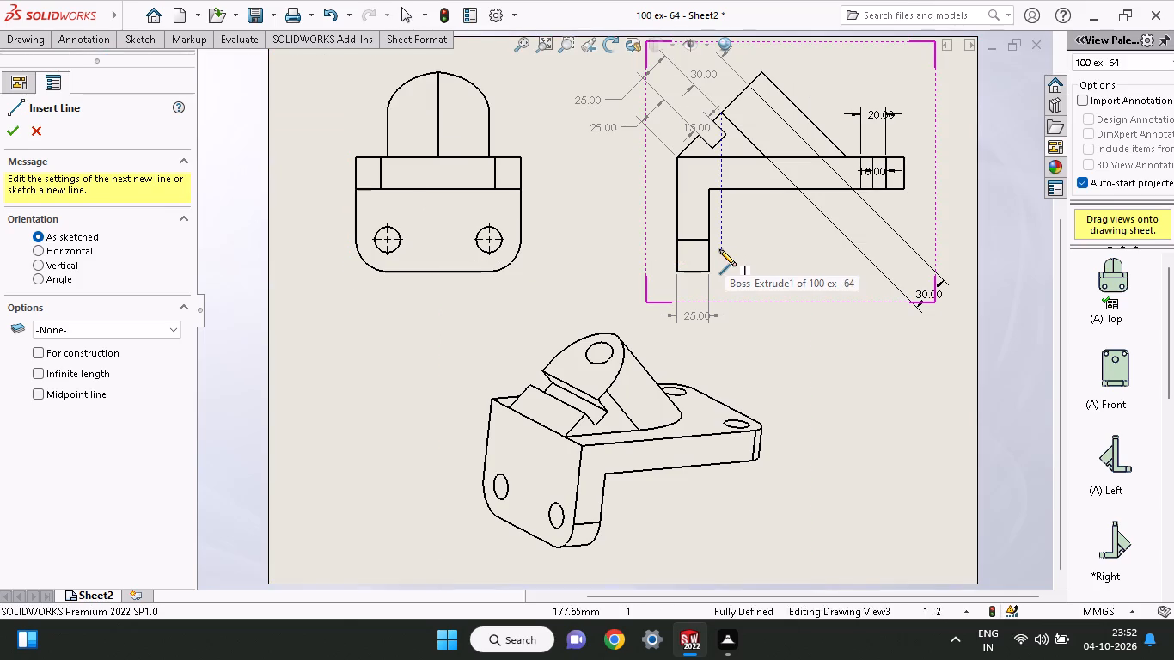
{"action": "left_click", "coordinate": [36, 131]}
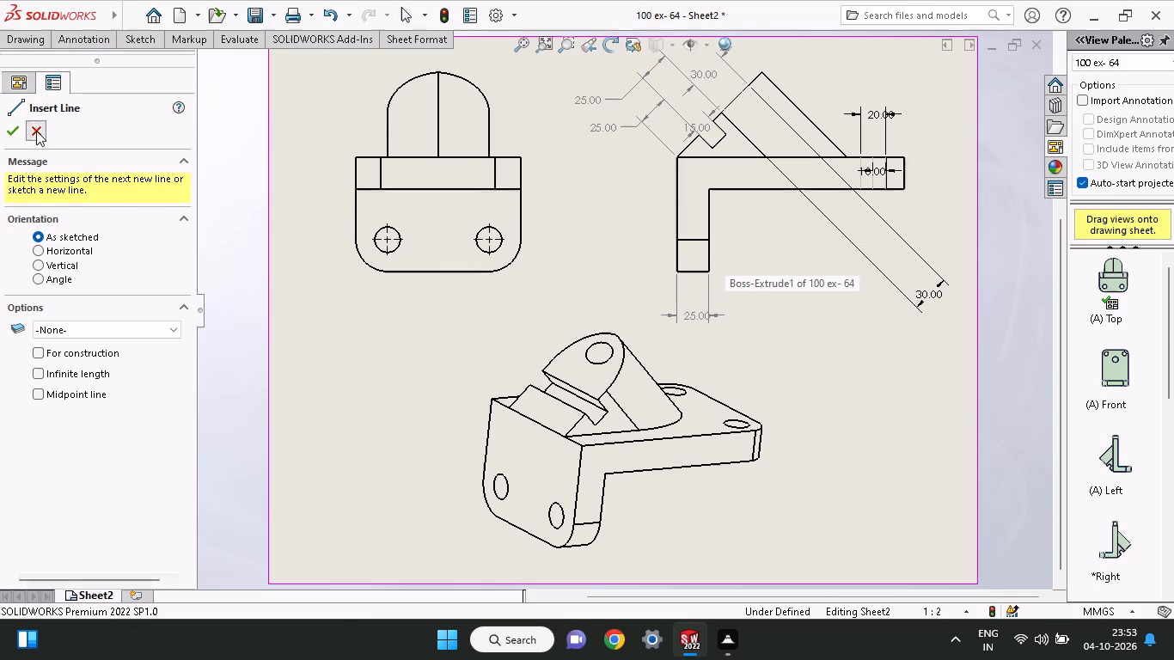
Offset the horizontal edge near the vertical leg's lower end by 10 mm in both directions, with offset dimensions added.
{"action": "left_click", "coordinate": [145, 39]}
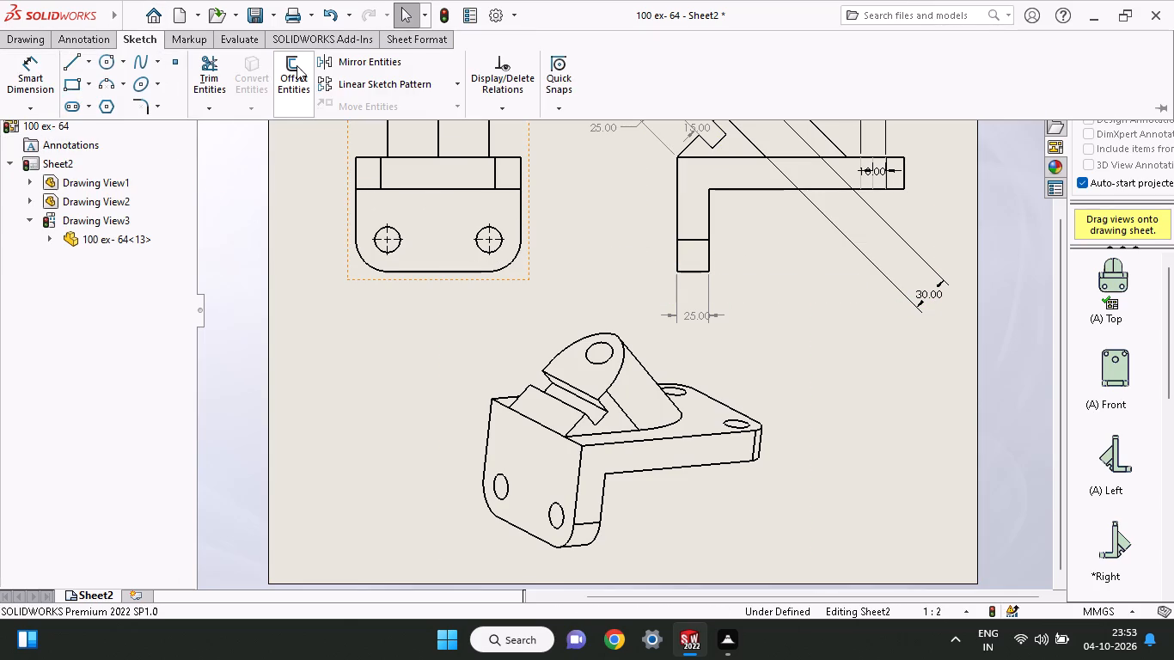
{"action": "left_click", "coordinate": [297, 65]}
{"action": "left_click", "coordinate": [698, 238]}
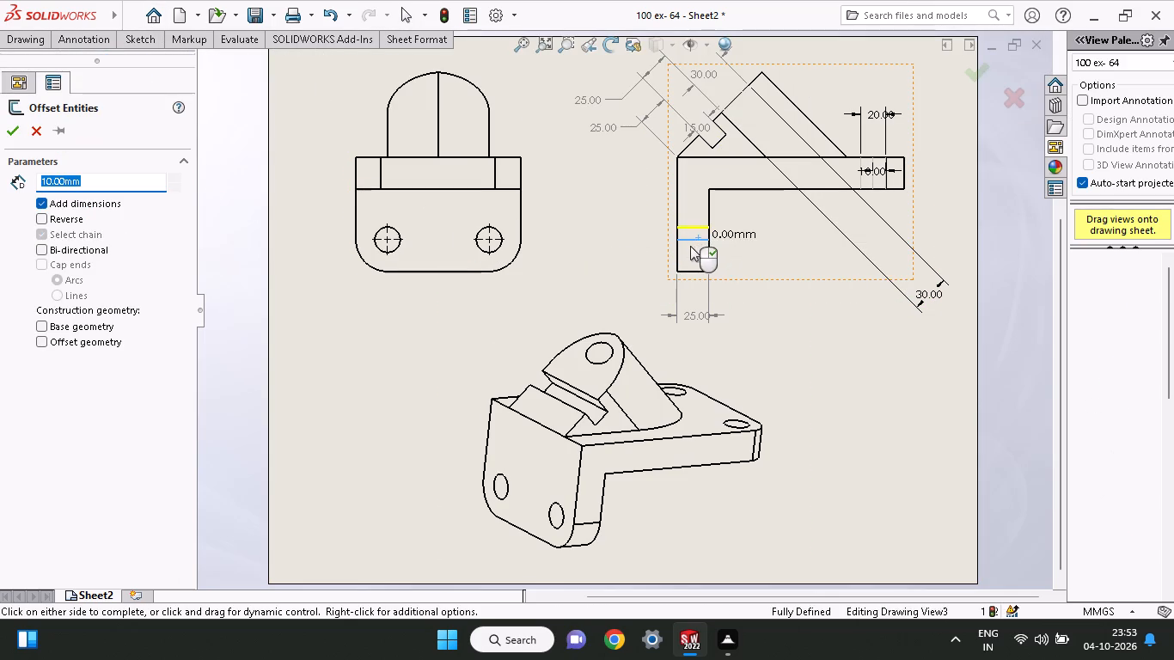
{"action": "left_click", "coordinate": [49, 251]}
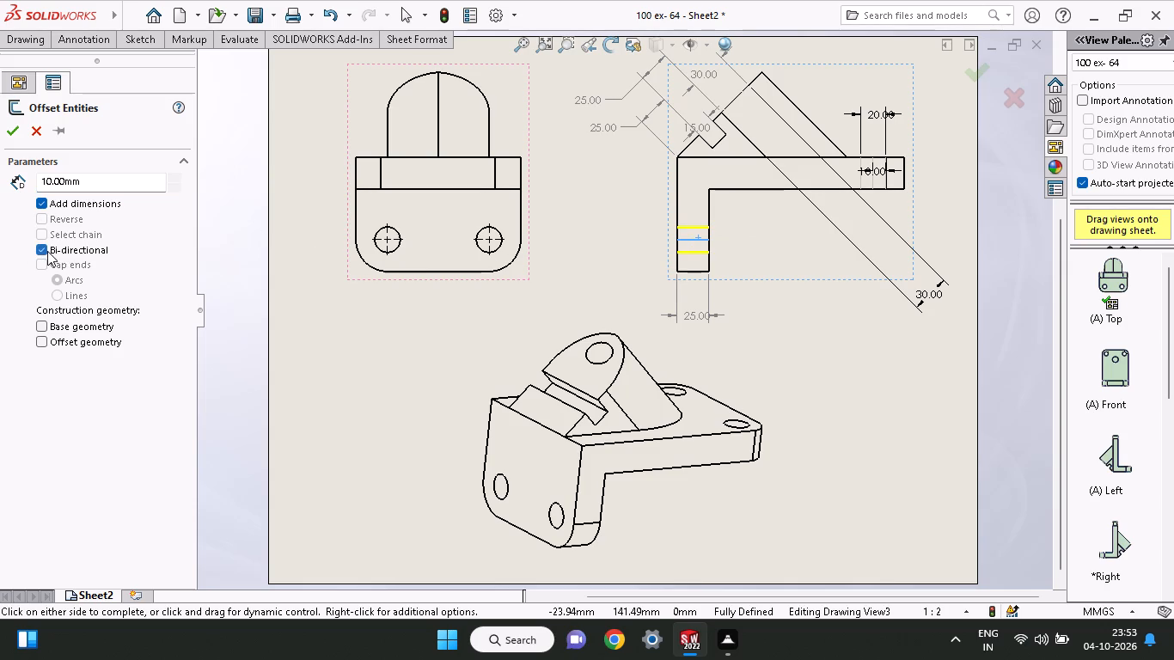
{"action": "left_click", "coordinate": [3, 125]}
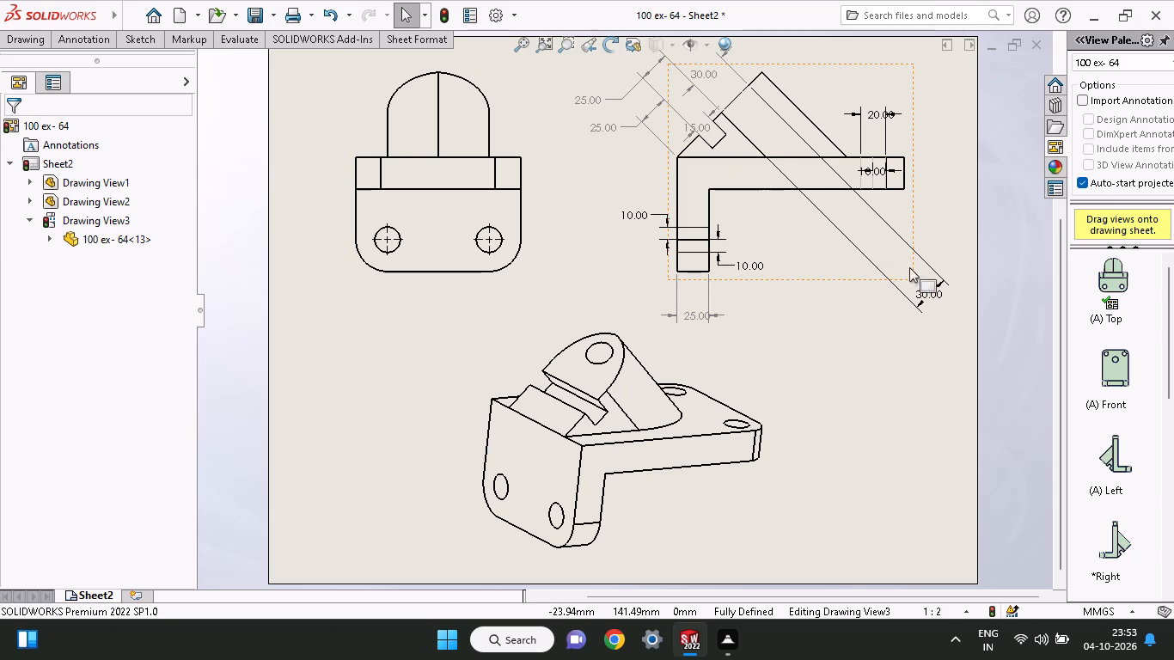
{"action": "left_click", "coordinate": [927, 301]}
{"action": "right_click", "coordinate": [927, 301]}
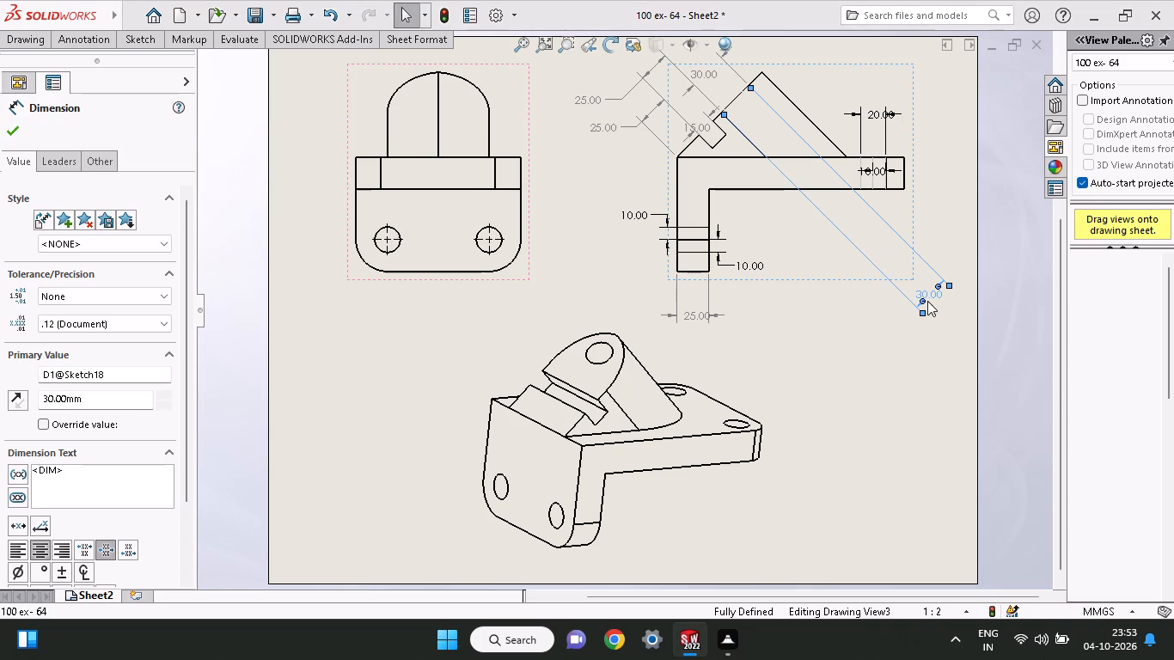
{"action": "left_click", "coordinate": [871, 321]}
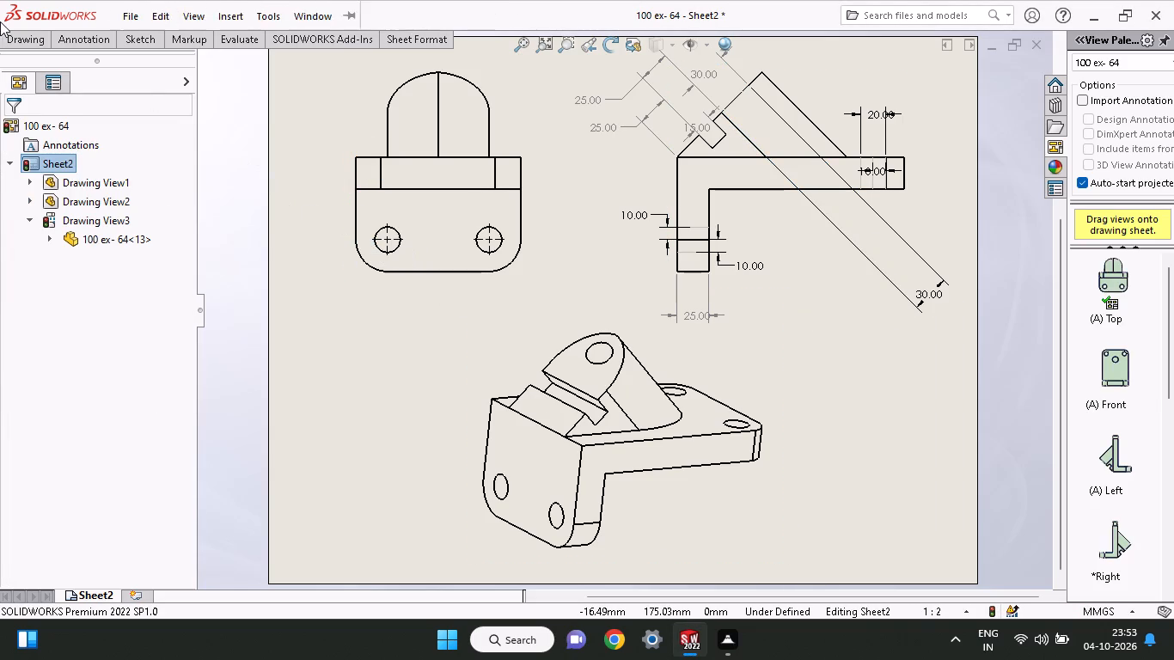
Dimension the two-hole plate's height from its bottom edge to its top corner, placing the dimension between the two upper views.
{"action": "left_click", "coordinate": [133, 44]}
{"action": "left_click", "coordinate": [24, 74]}
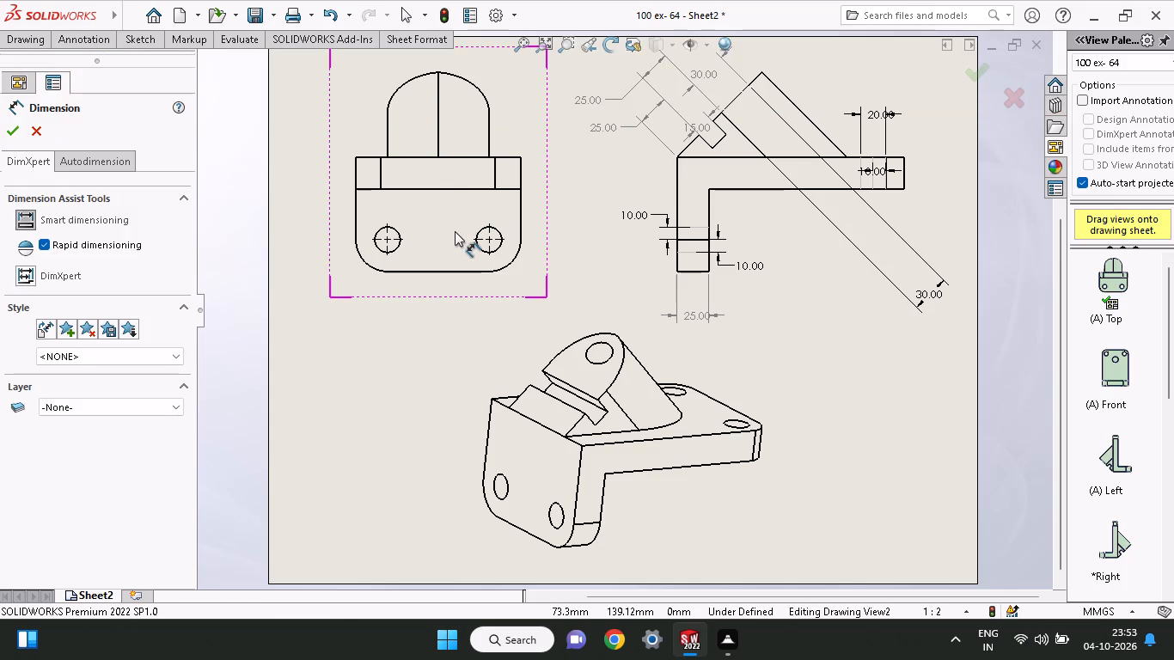
{"action": "left_click", "coordinate": [443, 274]}
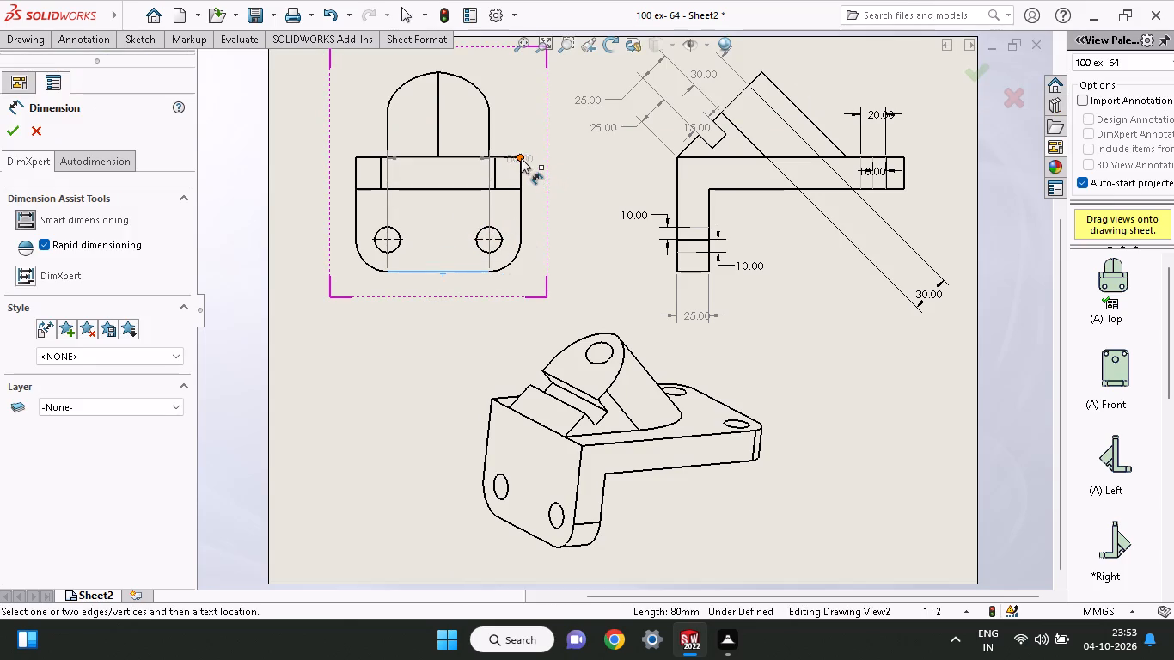
{"action": "left_click", "coordinate": [521, 158]}
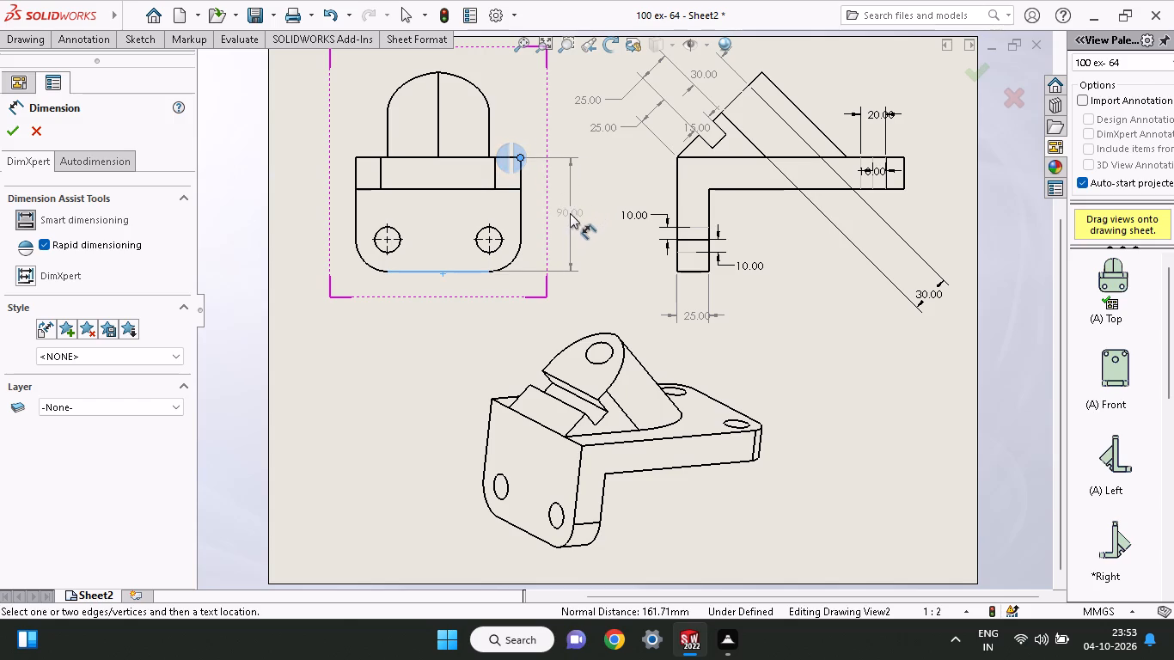
{"action": "left_click", "coordinate": [581, 217]}
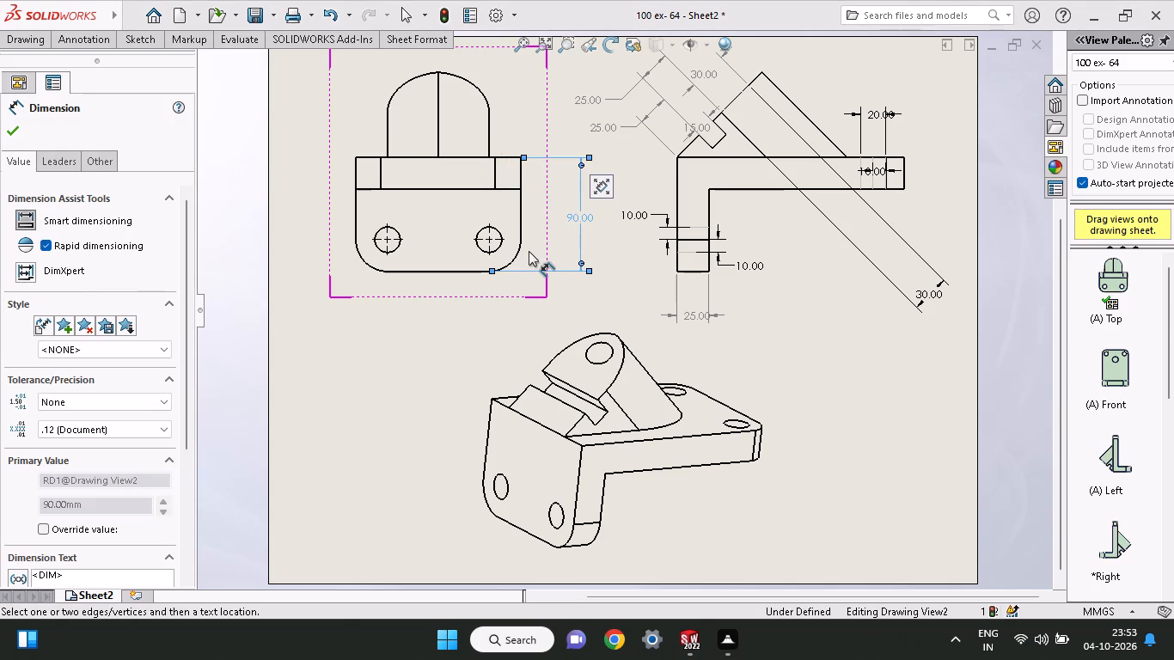
Dimension the diameter of the plate's left hole and the radius of the rounded lower-left corner in the two-hole view.
{"action": "left_click", "coordinate": [398, 251]}
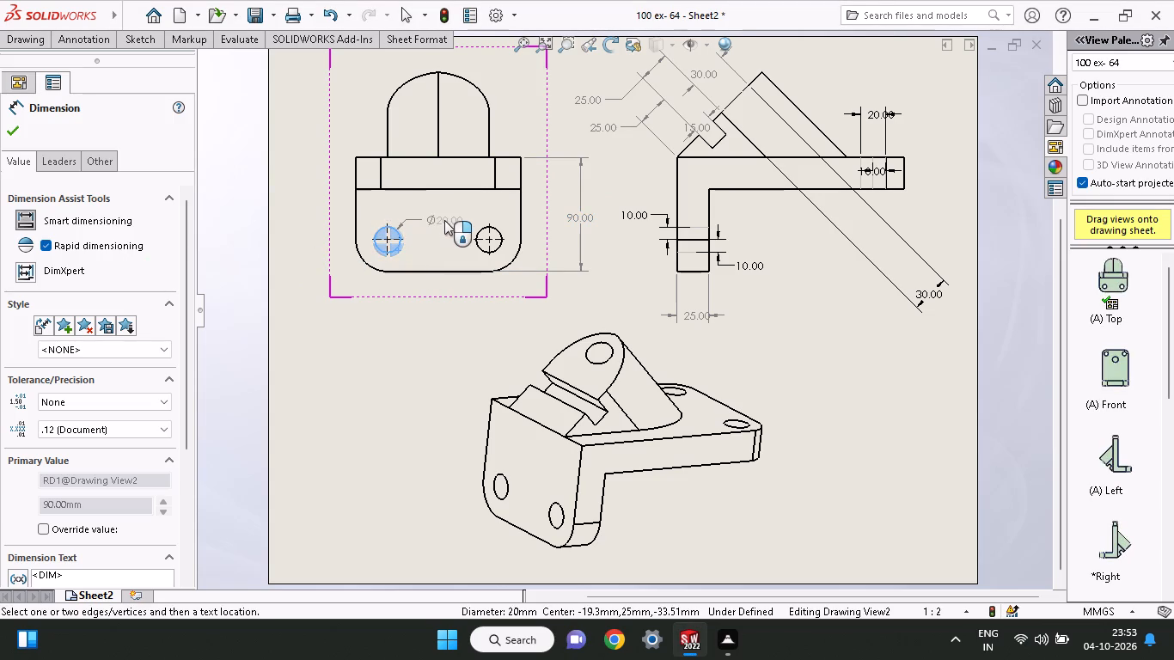
{"action": "left_click", "coordinate": [431, 216]}
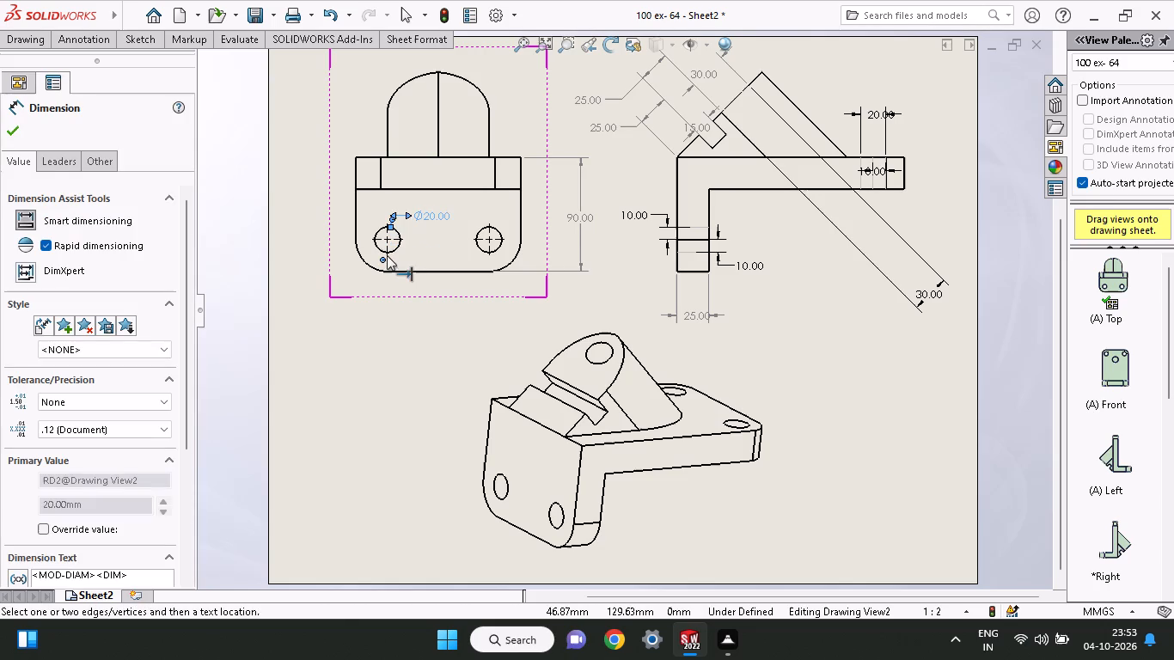
{"action": "left_click", "coordinate": [364, 260]}
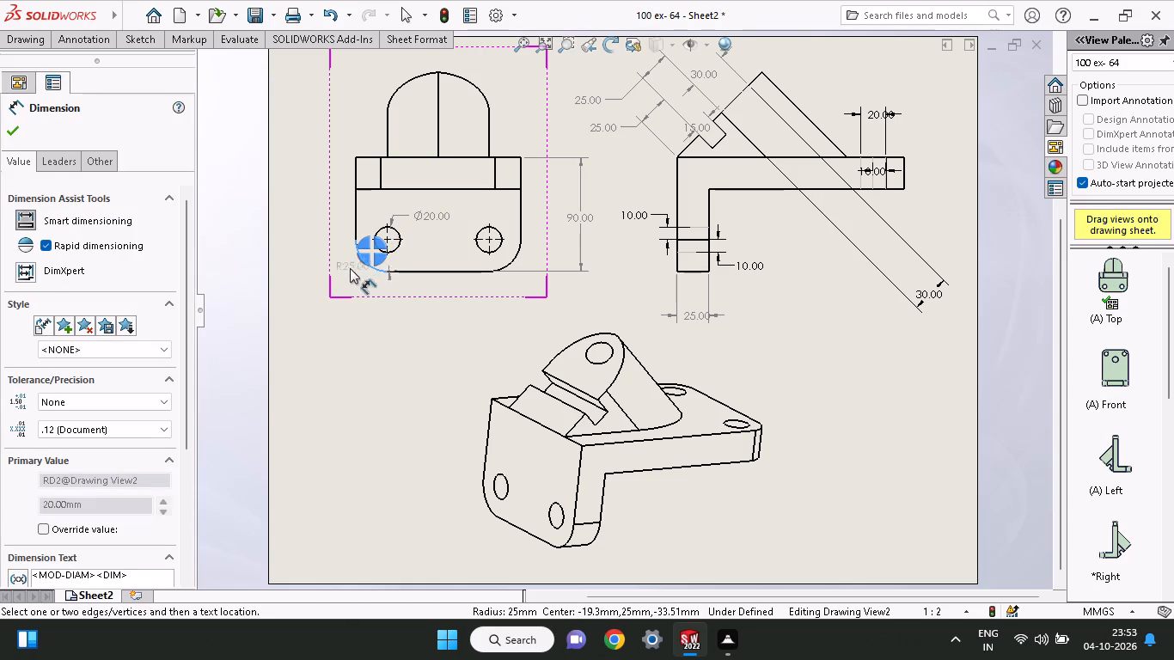
{"action": "left_click", "coordinate": [290, 284]}
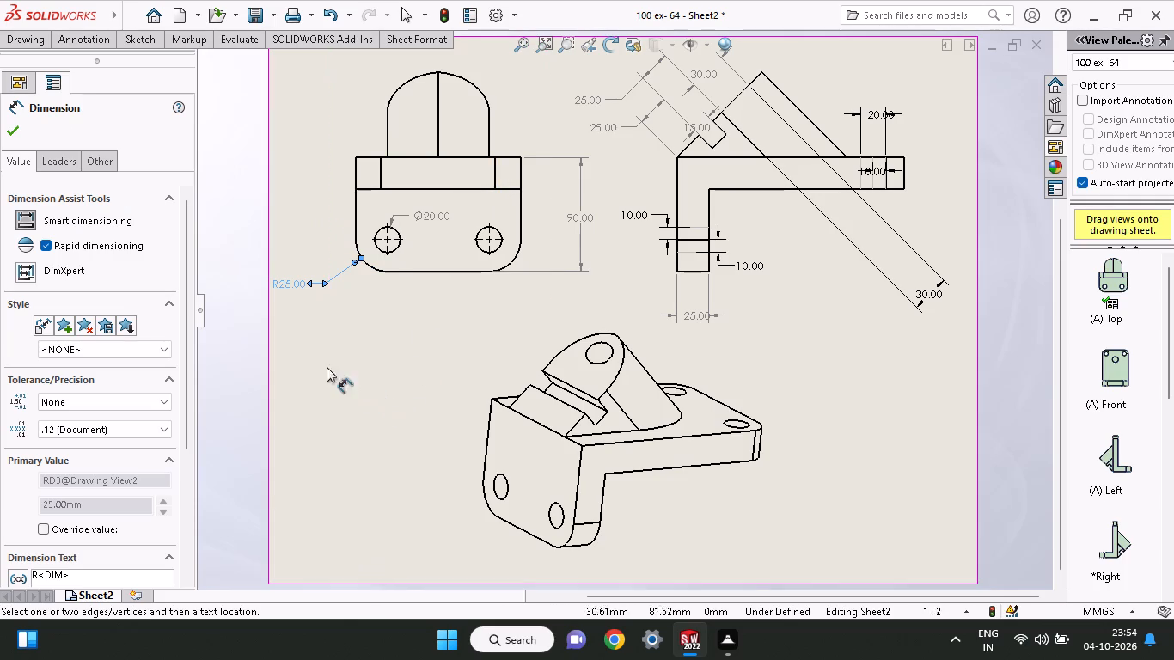
Dimension the height of the band at the plate's top edge and the round-topped boss's width, placing the width above the boss.
{"action": "left_click", "coordinate": [356, 188]}
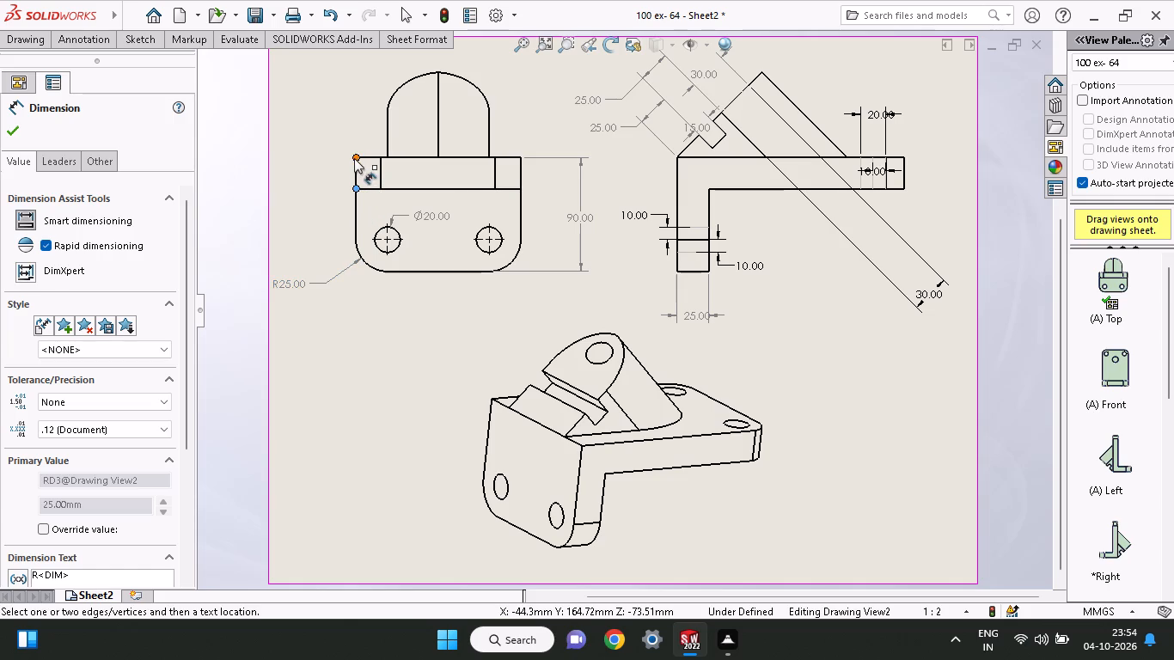
{"action": "left_click", "coordinate": [354, 158]}
{"action": "left_click", "coordinate": [308, 173]}
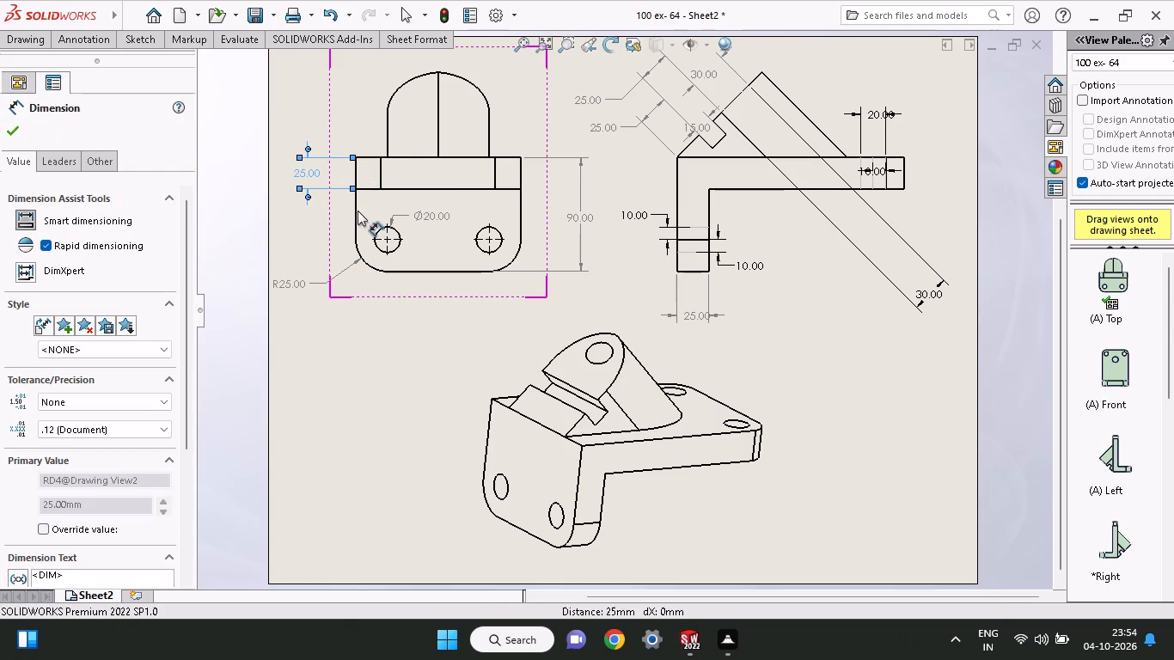
{"action": "left_click", "coordinate": [385, 119]}
{"action": "left_click", "coordinate": [488, 120]}
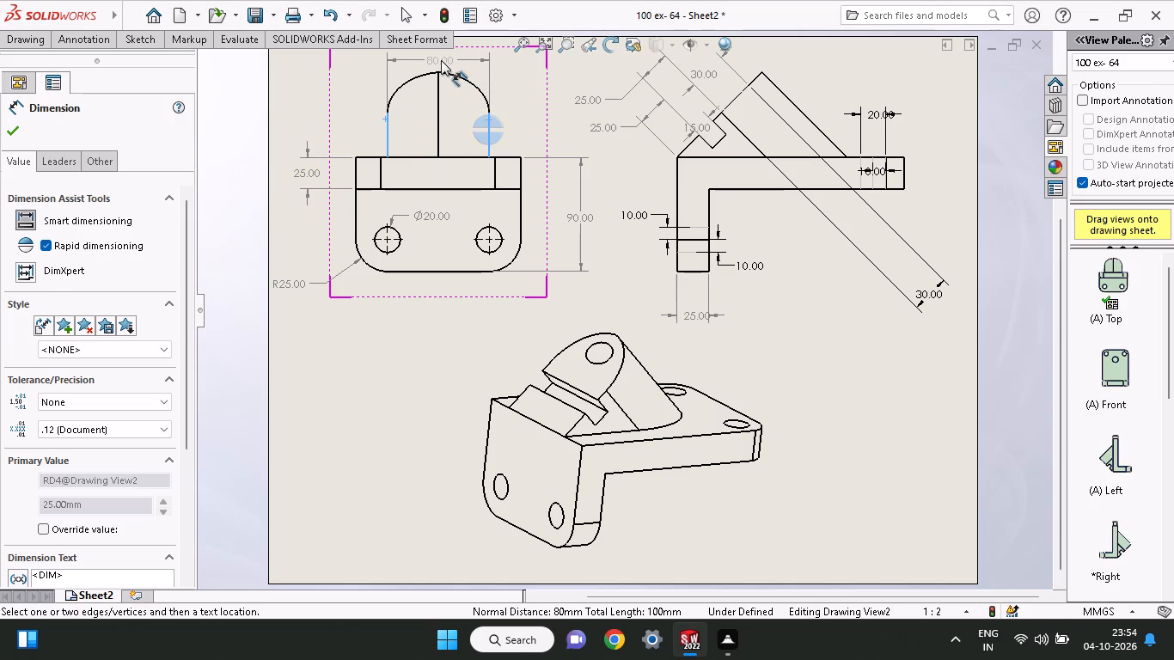
{"action": "left_click", "coordinate": [441, 60]}
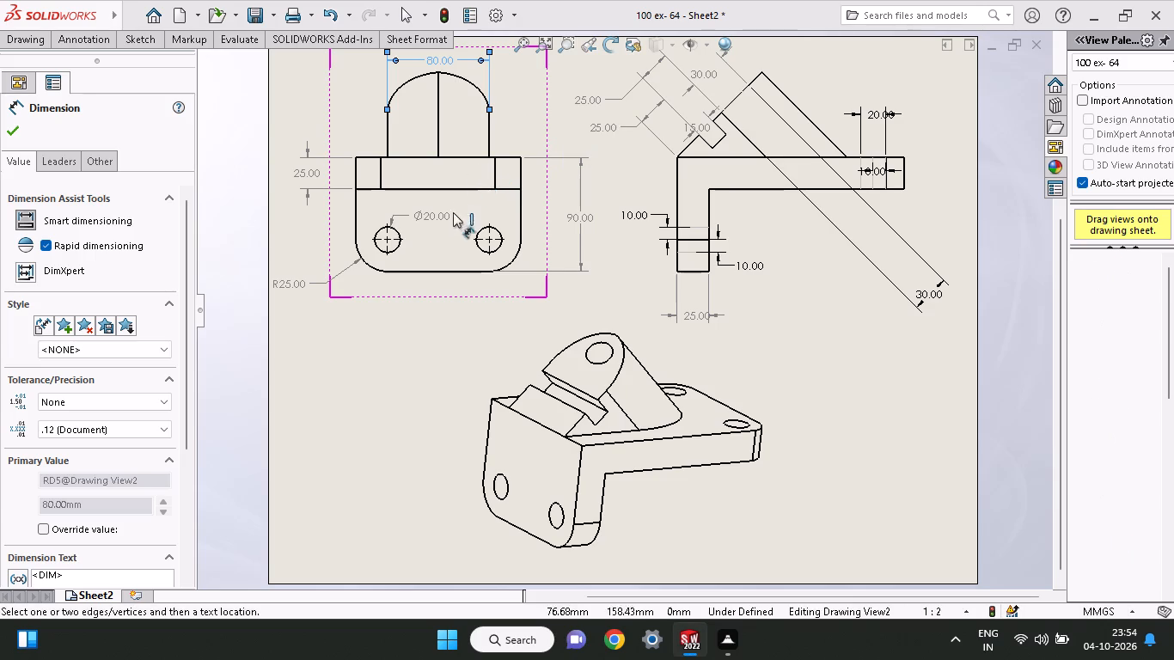
{"action": "left_click", "coordinate": [5, 133]}
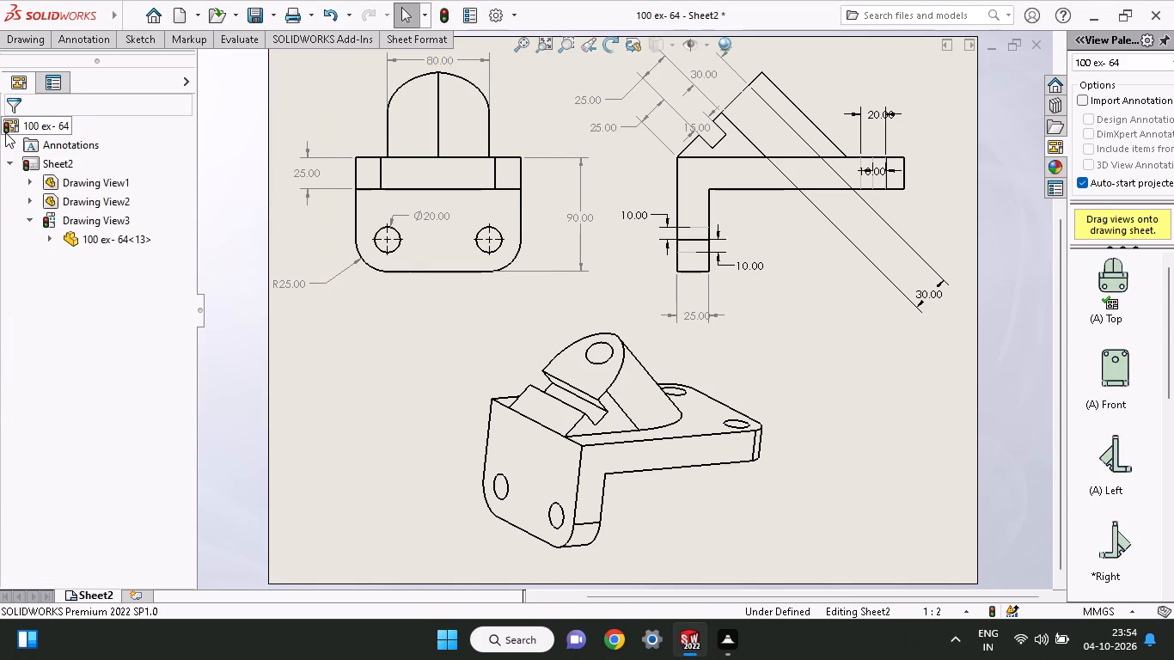
Save the drawing as a PDF named "100 ex- 64" in the Documents folder.
{"action": "left_click", "coordinate": [271, 11]}
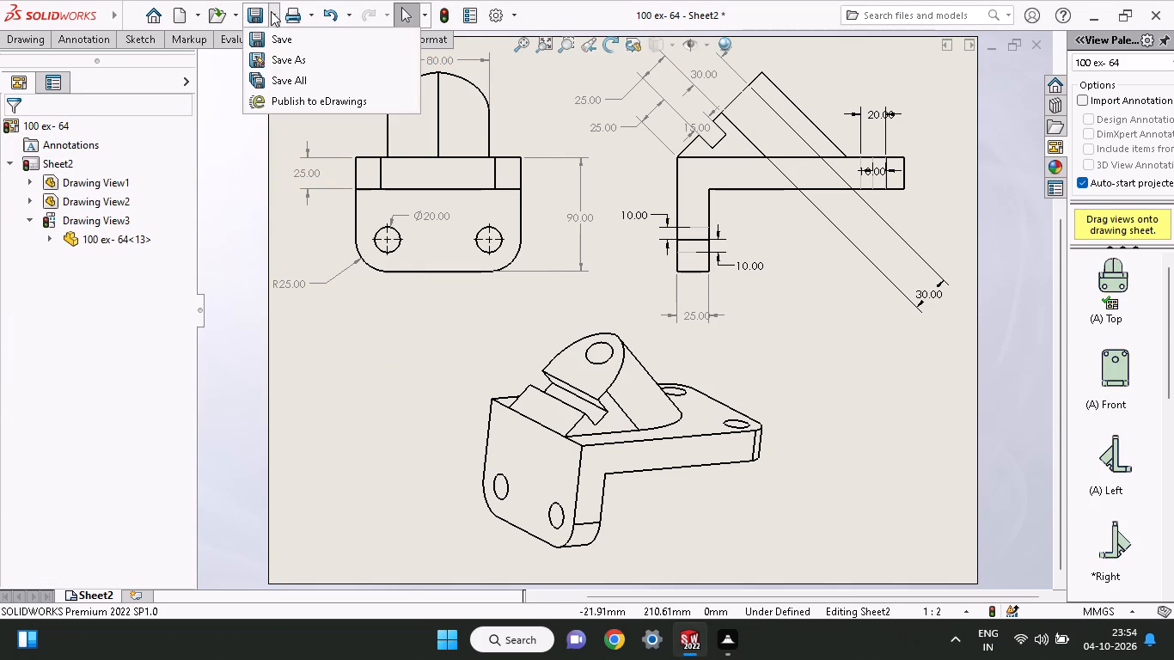
{"action": "left_click", "coordinate": [268, 68]}
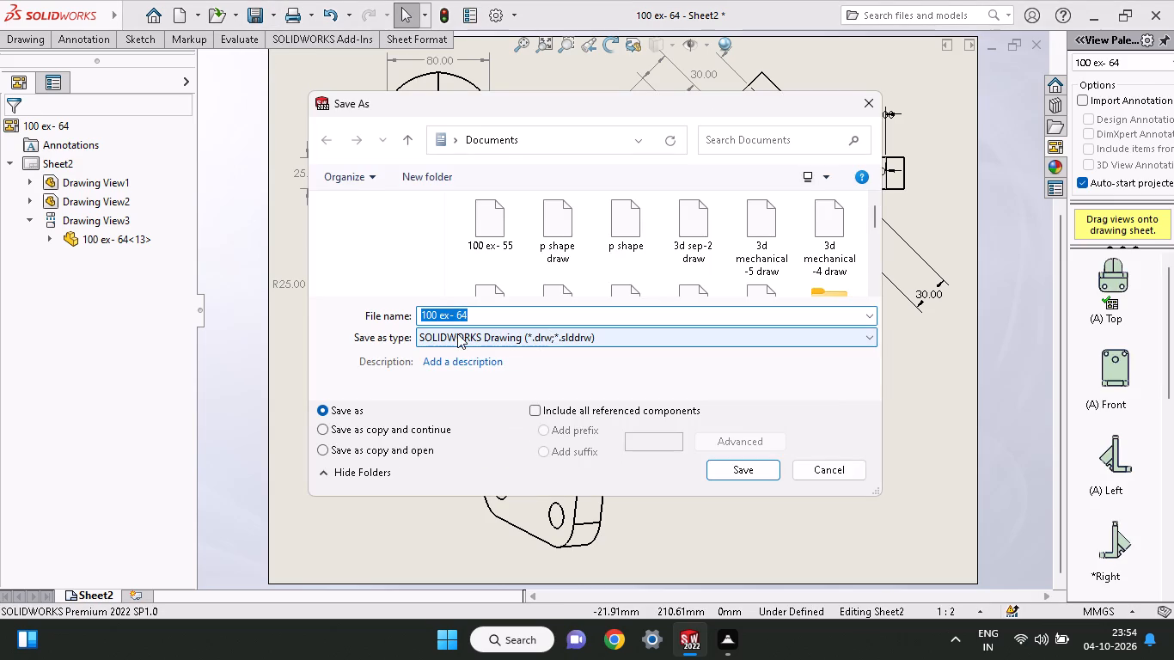
{"action": "left_click", "coordinate": [496, 320]}
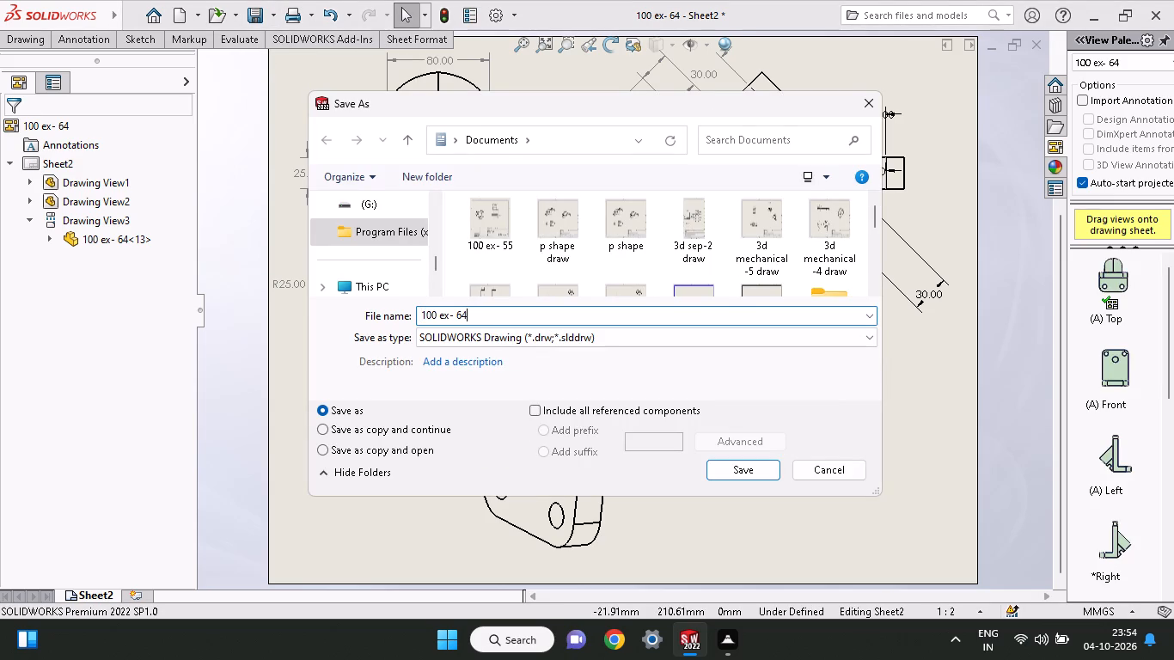
{"action": "left_click", "coordinate": [586, 332]}
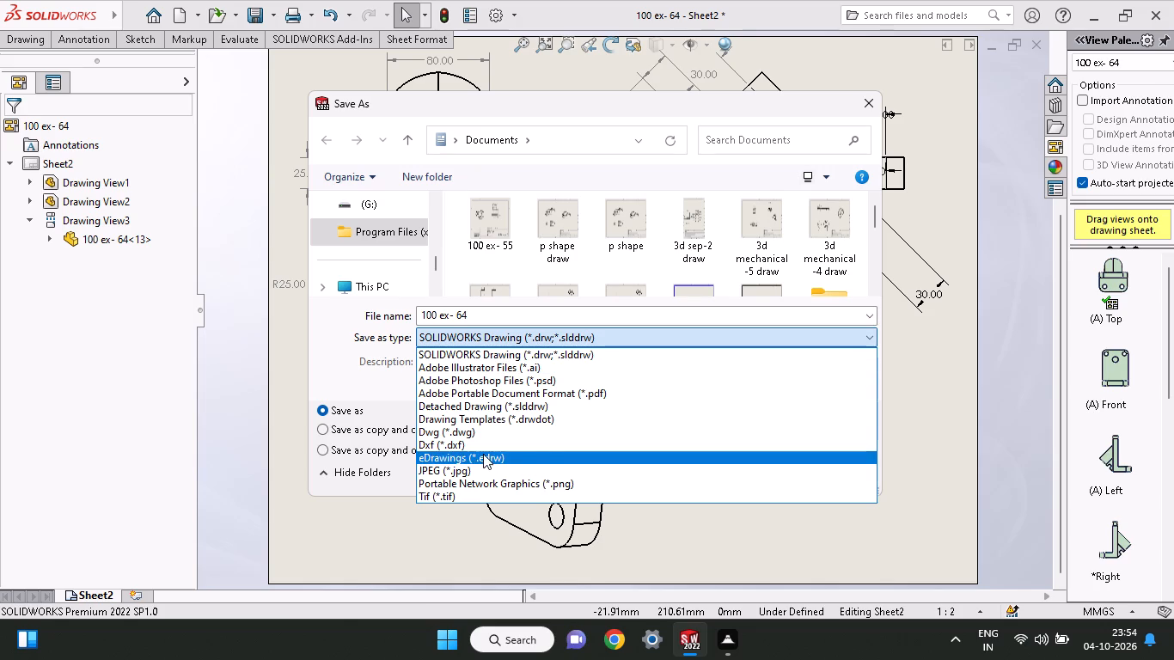
{"action": "left_click", "coordinate": [575, 393]}
{"action": "left_click", "coordinate": [721, 492]}
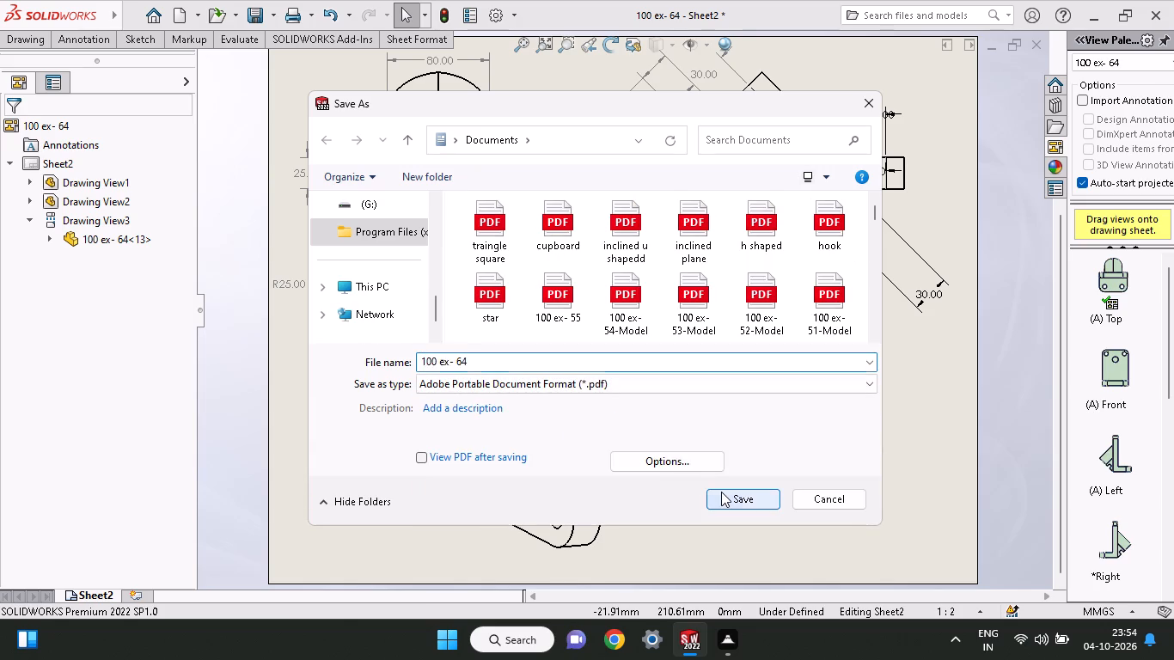
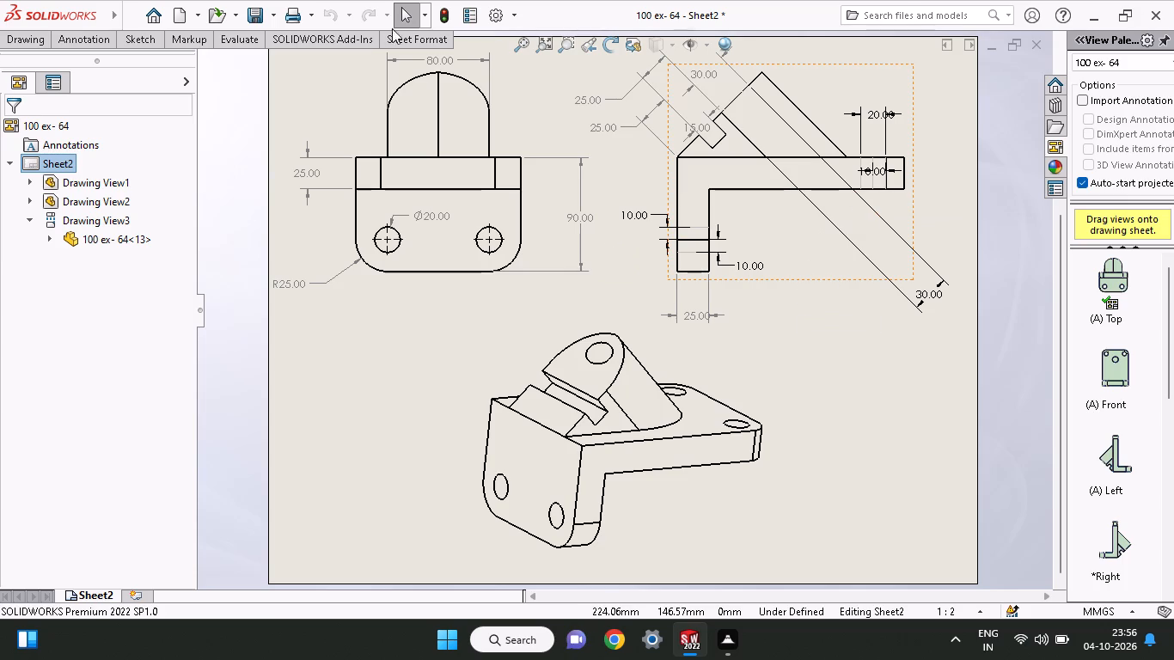
Dimension the angle between the inclined arm's edge and the plate's top edge in the side view, placing it inside the corner.
{"action": "left_click", "coordinate": [120, 40]}
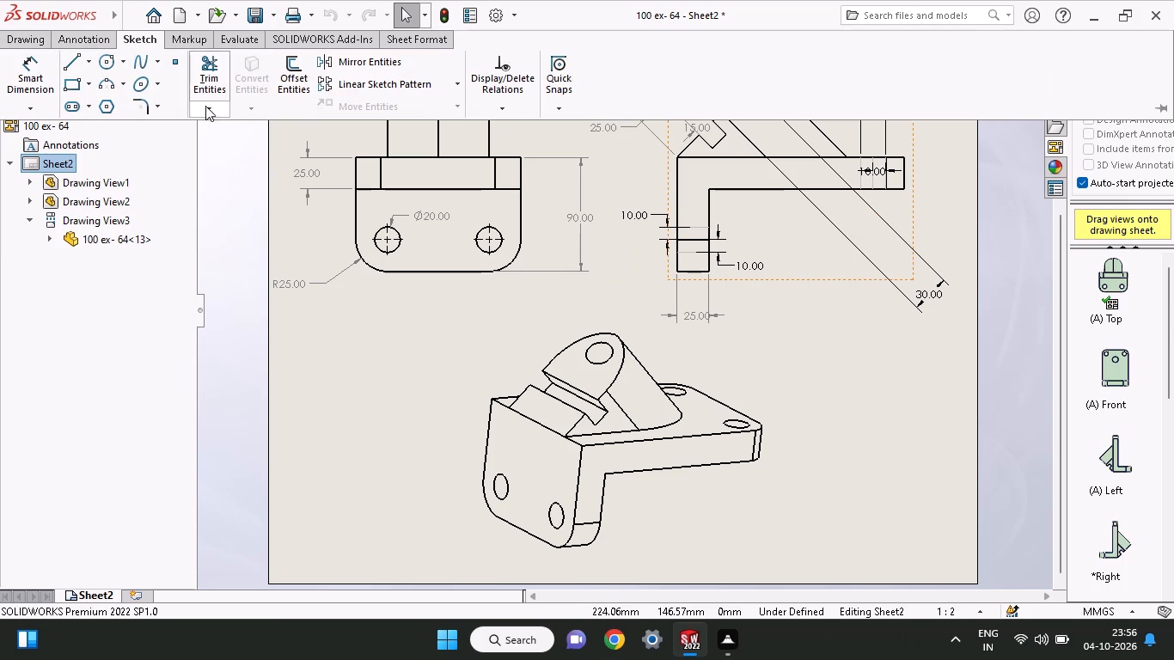
{"action": "left_click", "coordinate": [48, 88]}
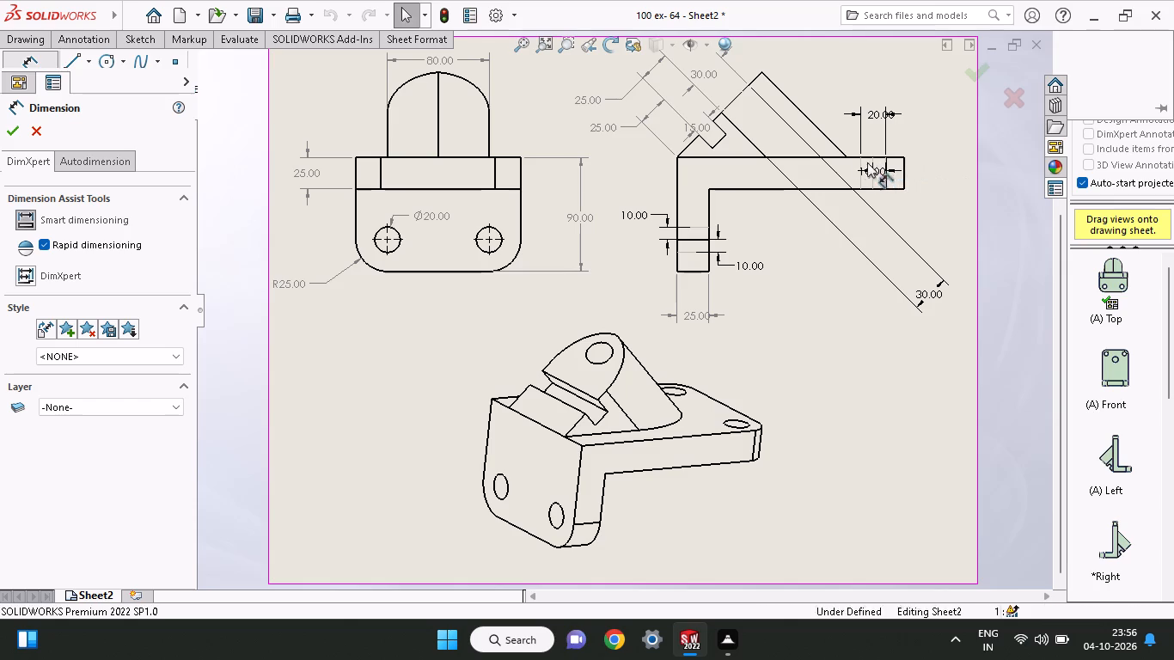
{"action": "left_click", "coordinate": [806, 156]}
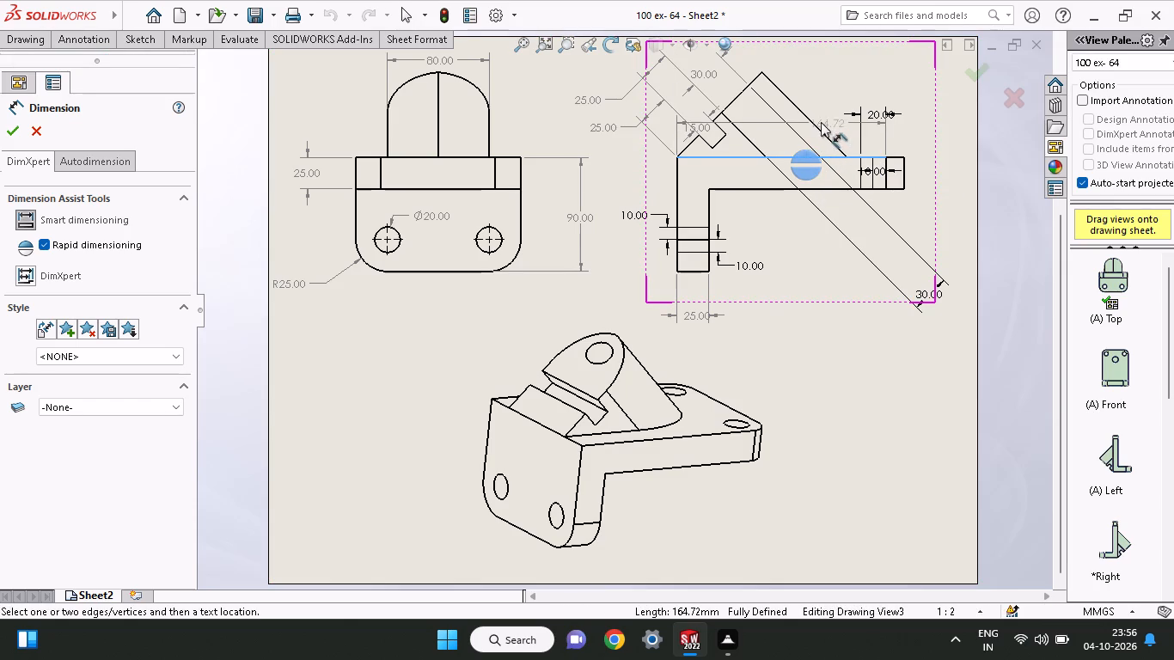
{"action": "left_click", "coordinate": [815, 122]}
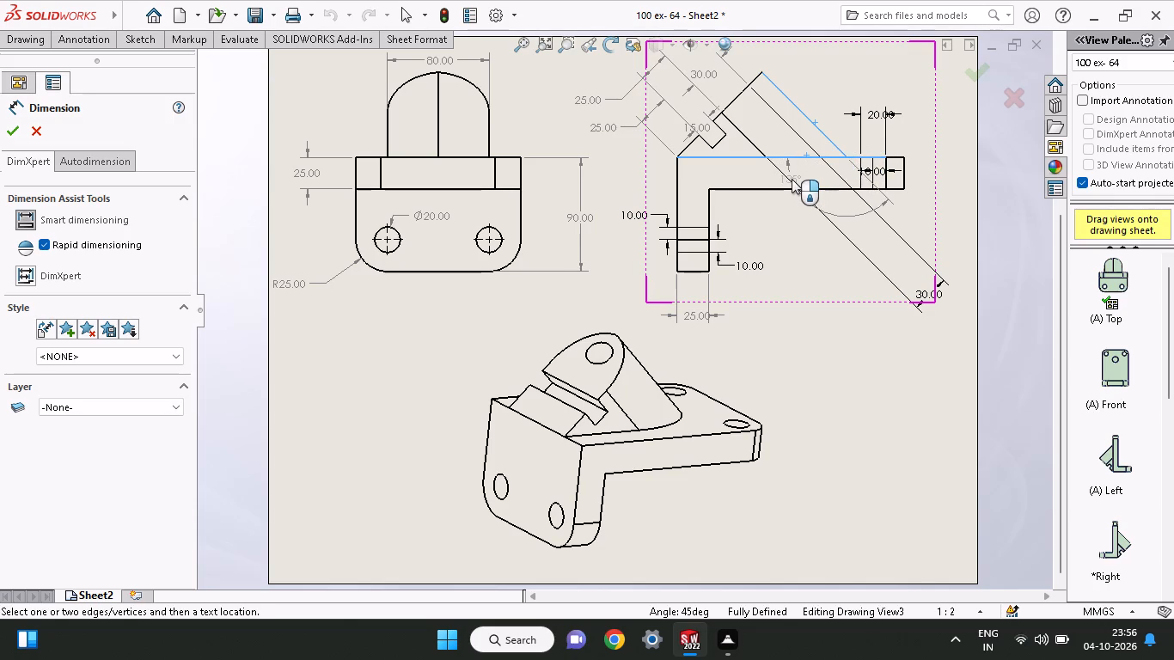
{"action": "left_click", "coordinate": [792, 121]}
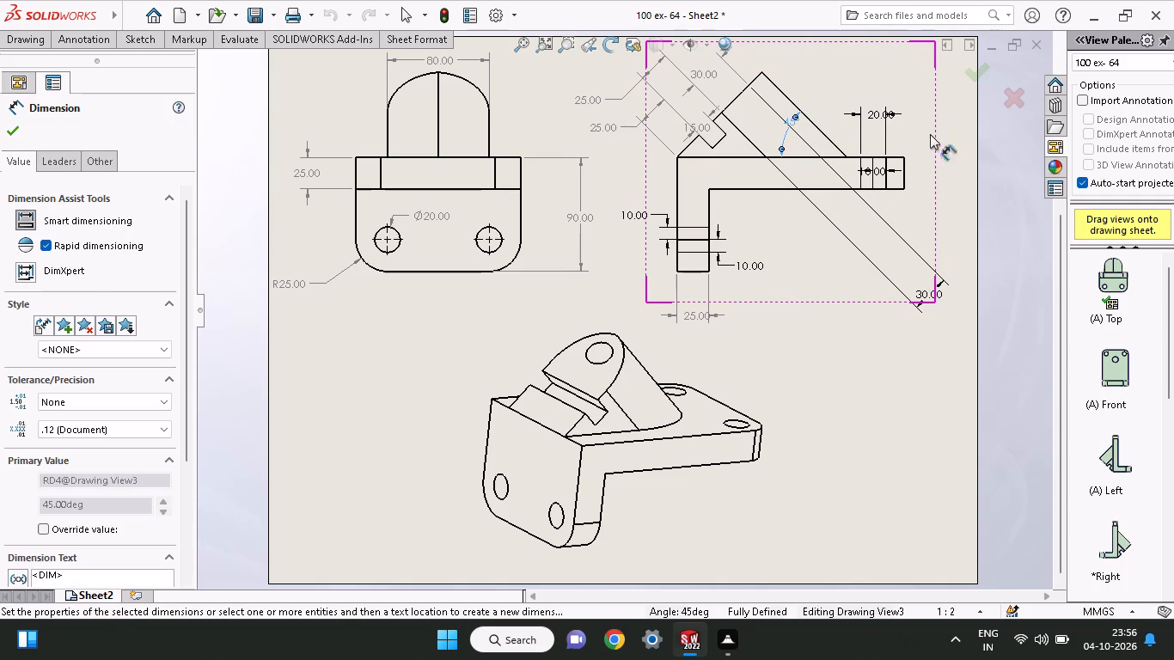
{"action": "left_click", "coordinate": [0, 130]}
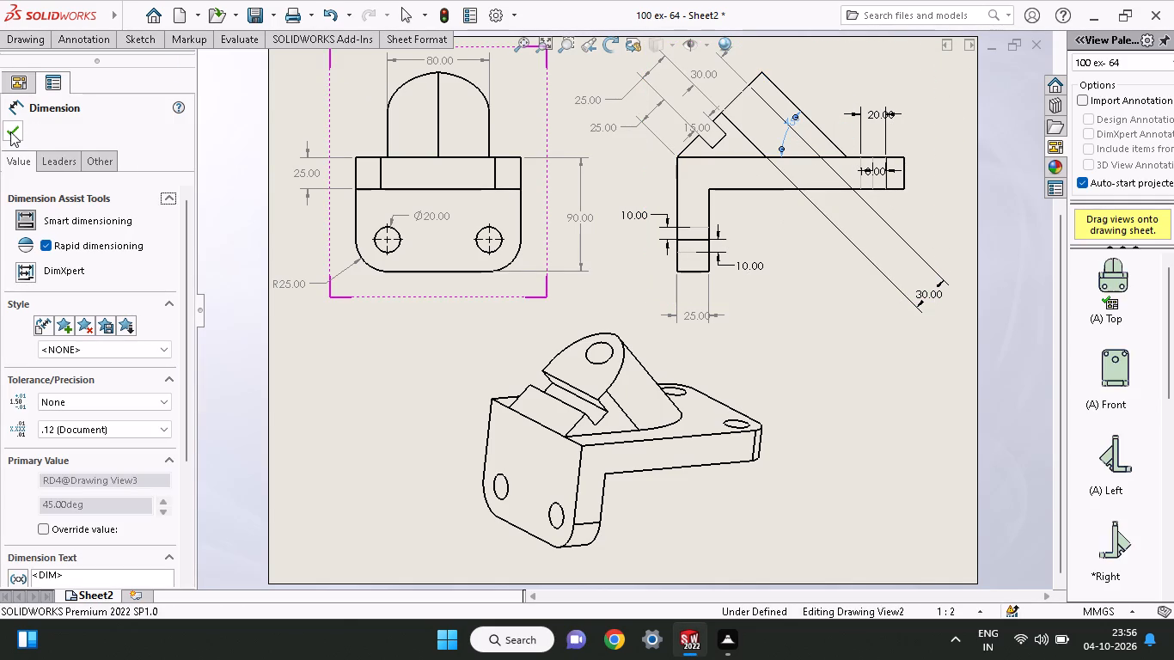
{"action": "left_click", "coordinate": [10, 131]}
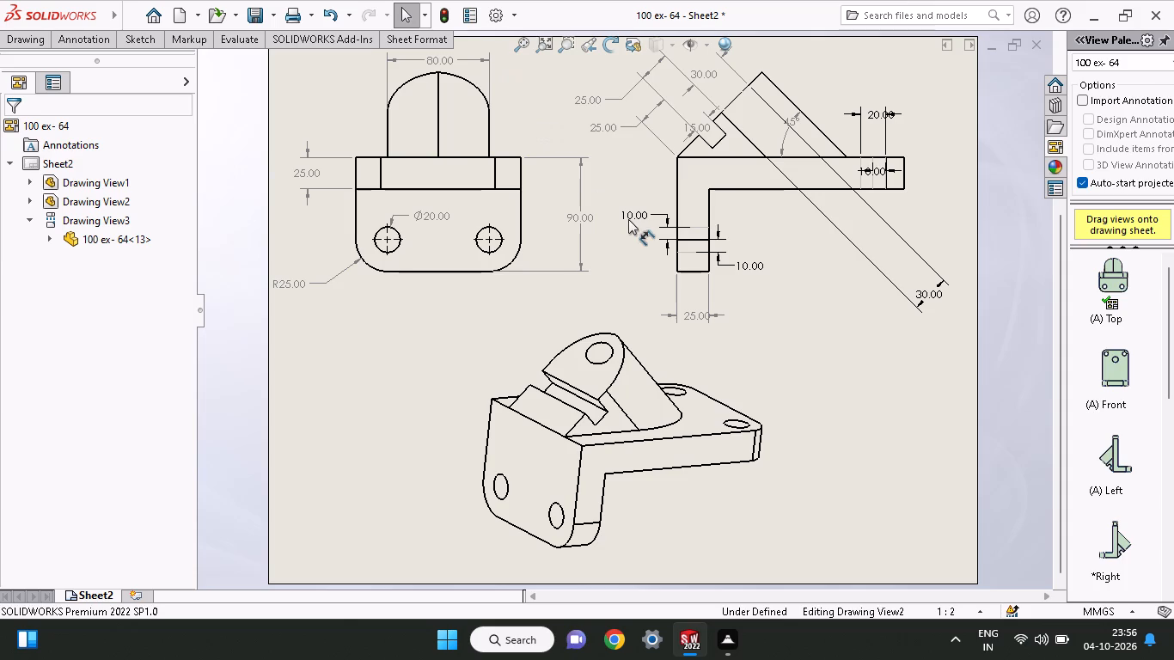
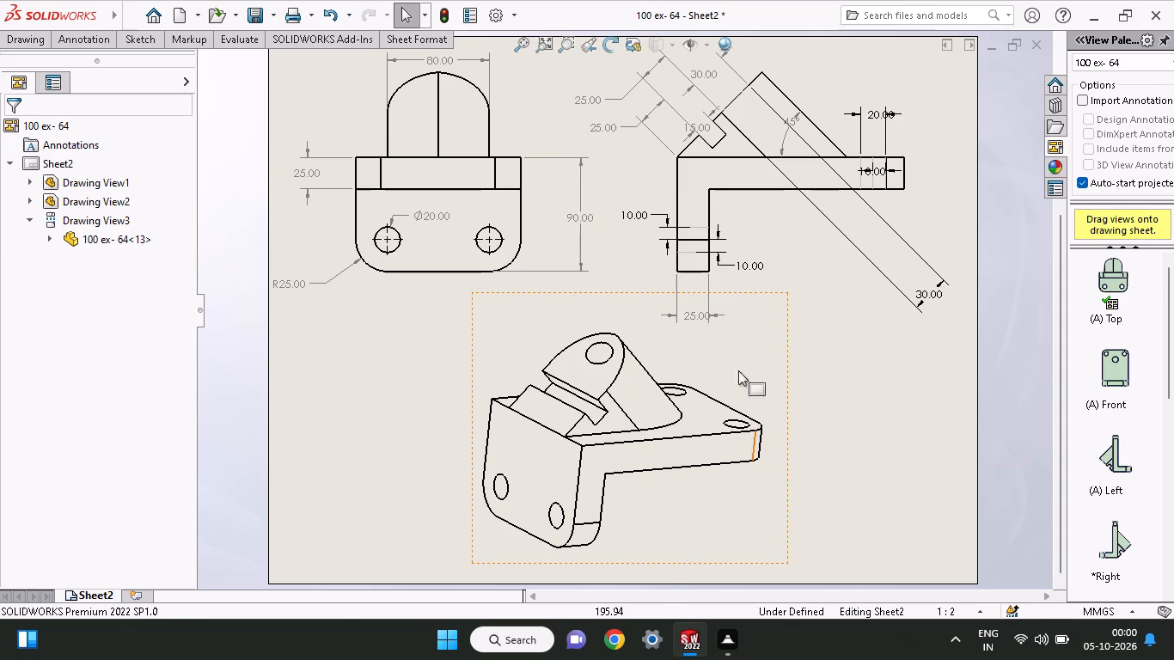
Dimension the plate's overall width in the front view, placing the dimension below the view.
{"action": "left_click", "coordinate": [138, 38]}
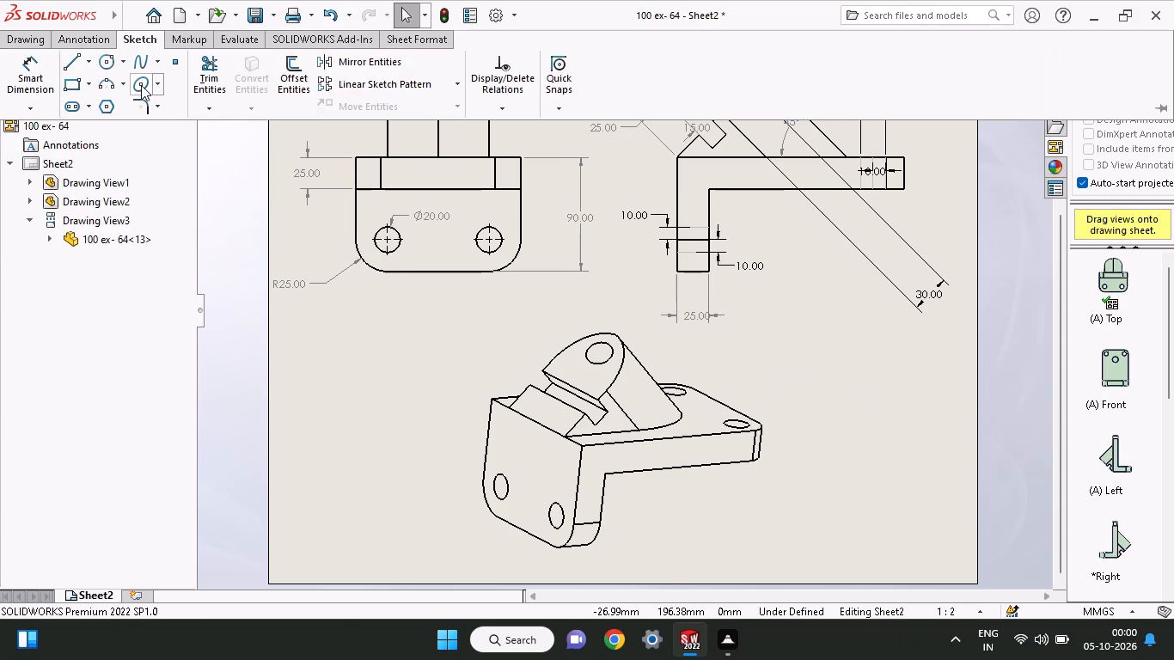
{"action": "left_click", "coordinate": [27, 60]}
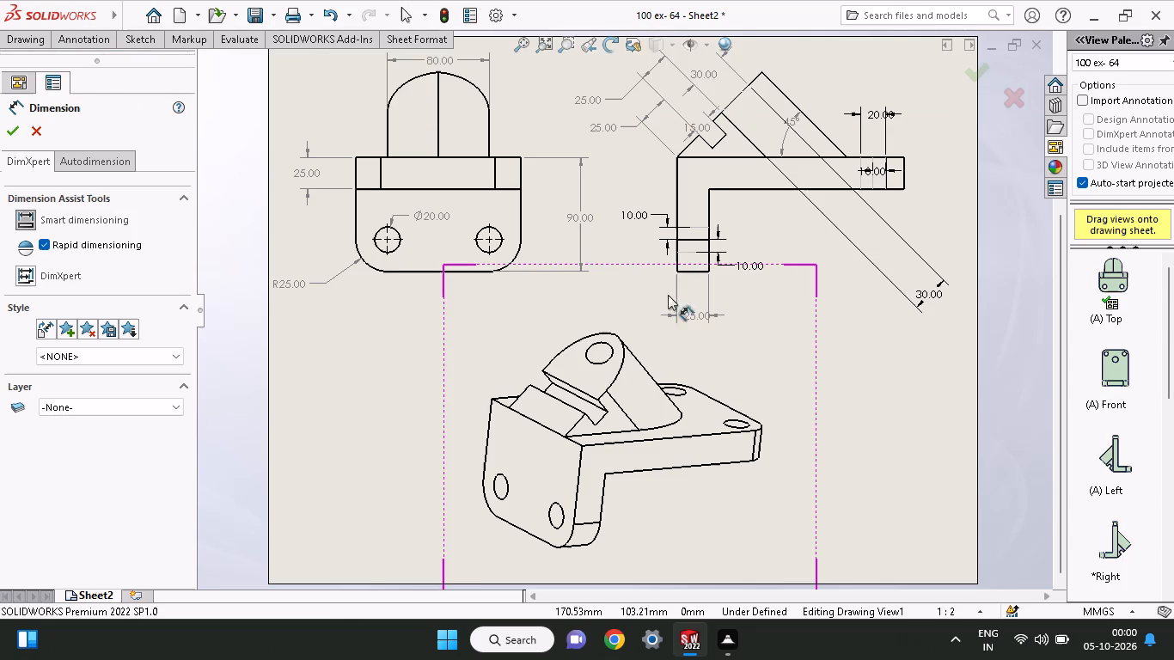
{"action": "left_click", "coordinate": [435, 191]}
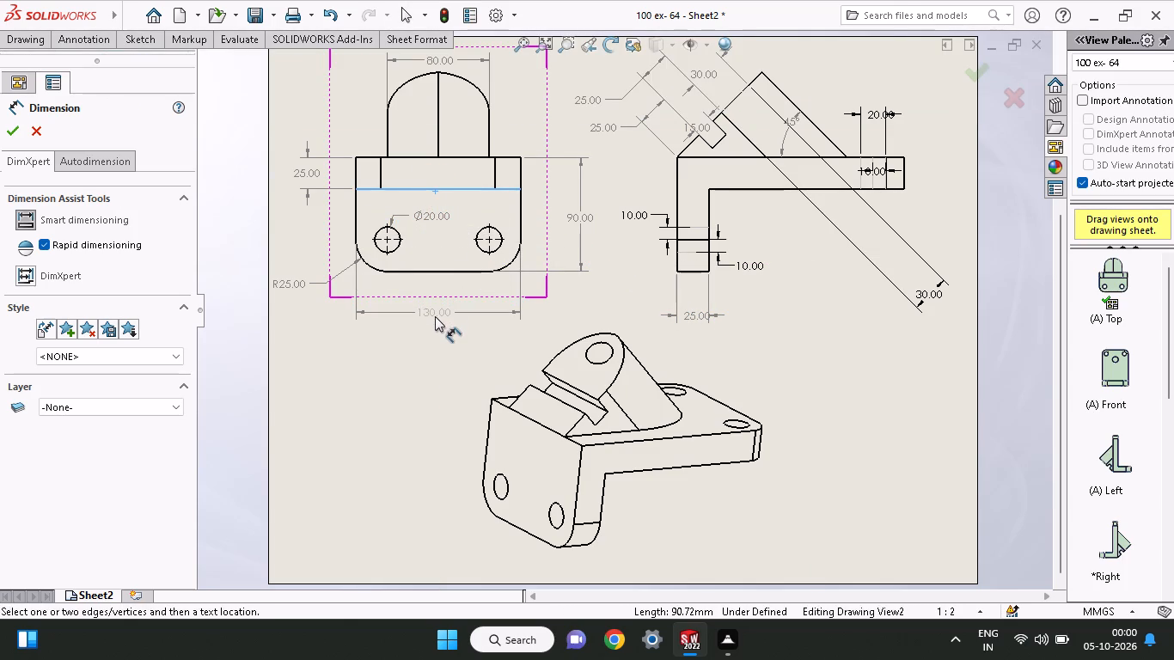
{"action": "left_click", "coordinate": [436, 338]}
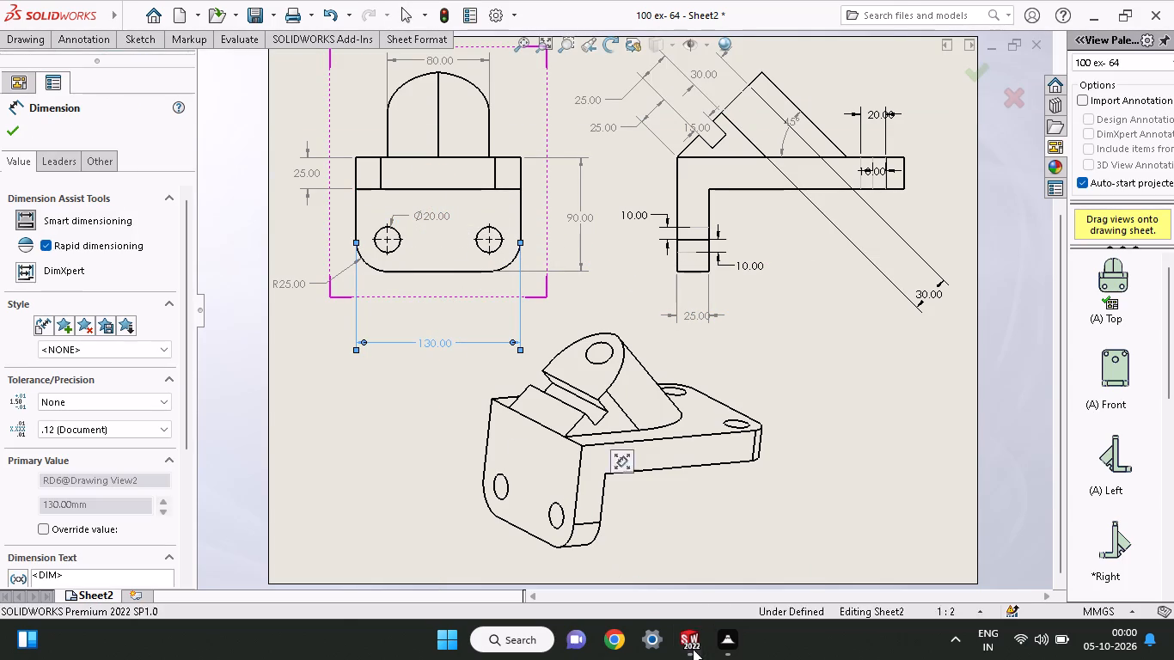
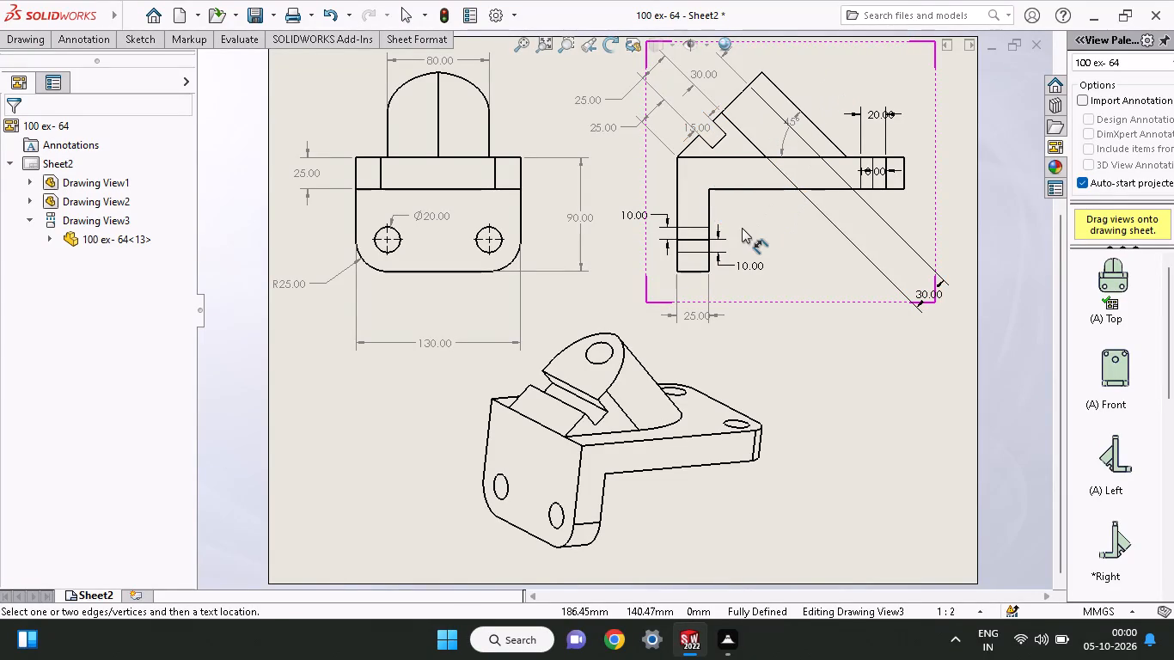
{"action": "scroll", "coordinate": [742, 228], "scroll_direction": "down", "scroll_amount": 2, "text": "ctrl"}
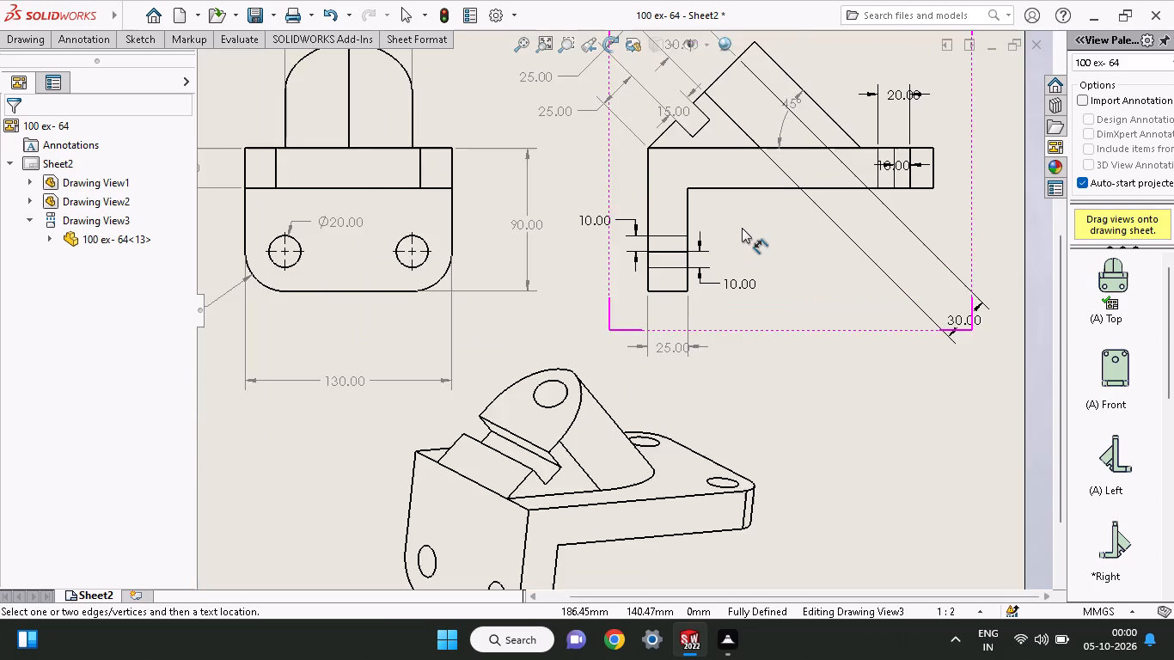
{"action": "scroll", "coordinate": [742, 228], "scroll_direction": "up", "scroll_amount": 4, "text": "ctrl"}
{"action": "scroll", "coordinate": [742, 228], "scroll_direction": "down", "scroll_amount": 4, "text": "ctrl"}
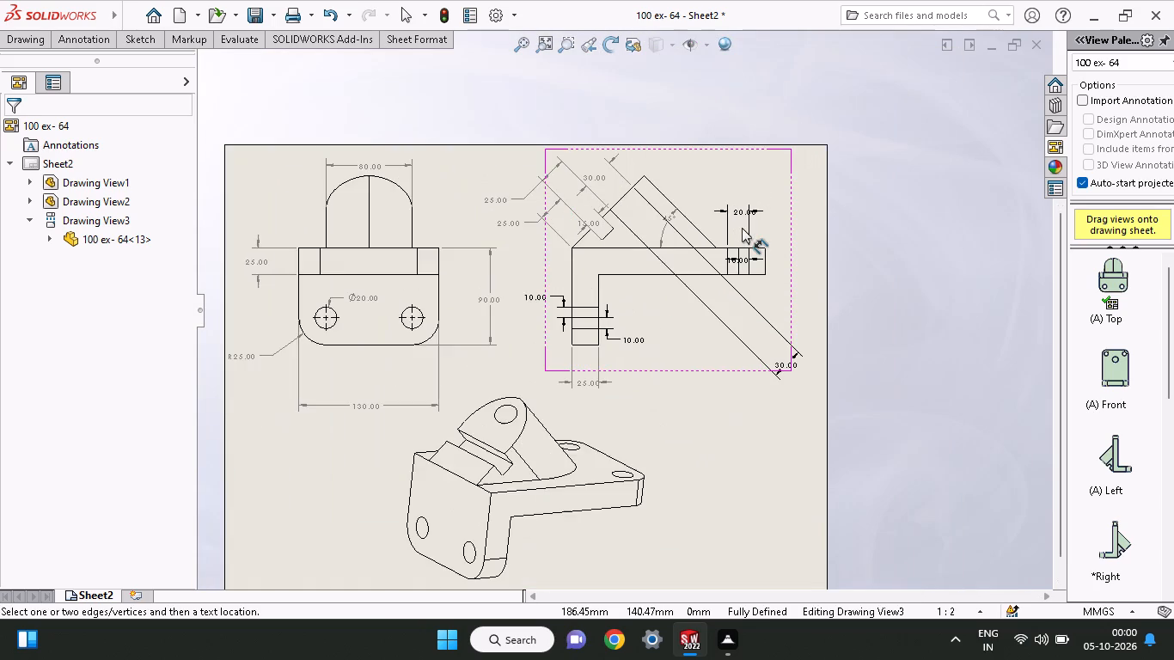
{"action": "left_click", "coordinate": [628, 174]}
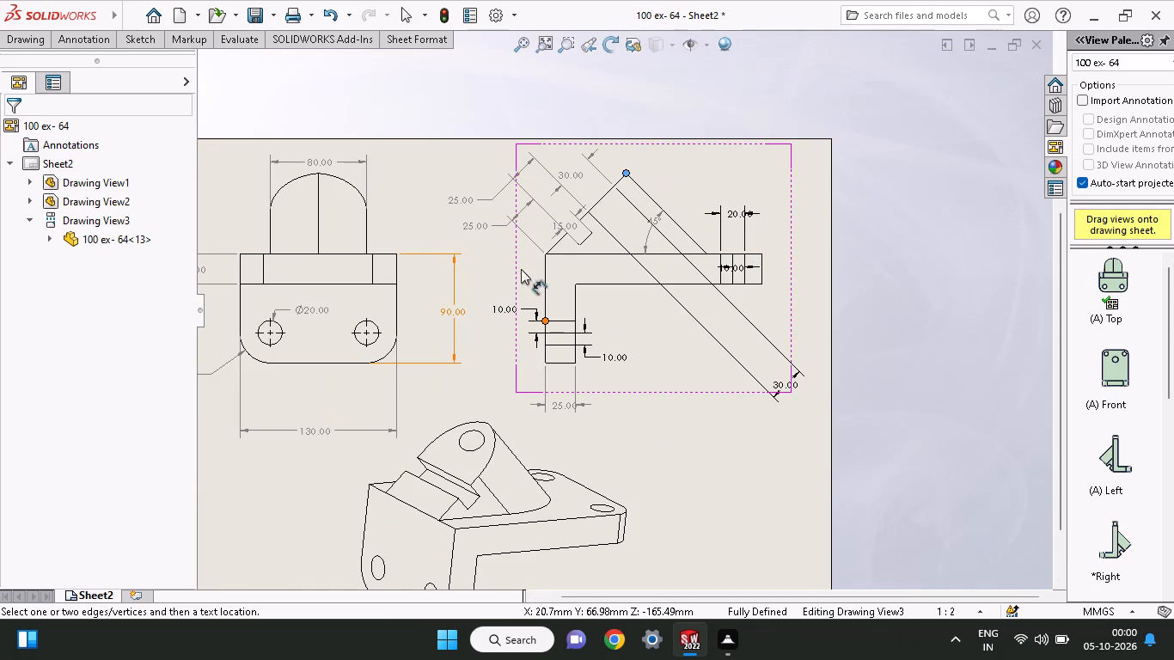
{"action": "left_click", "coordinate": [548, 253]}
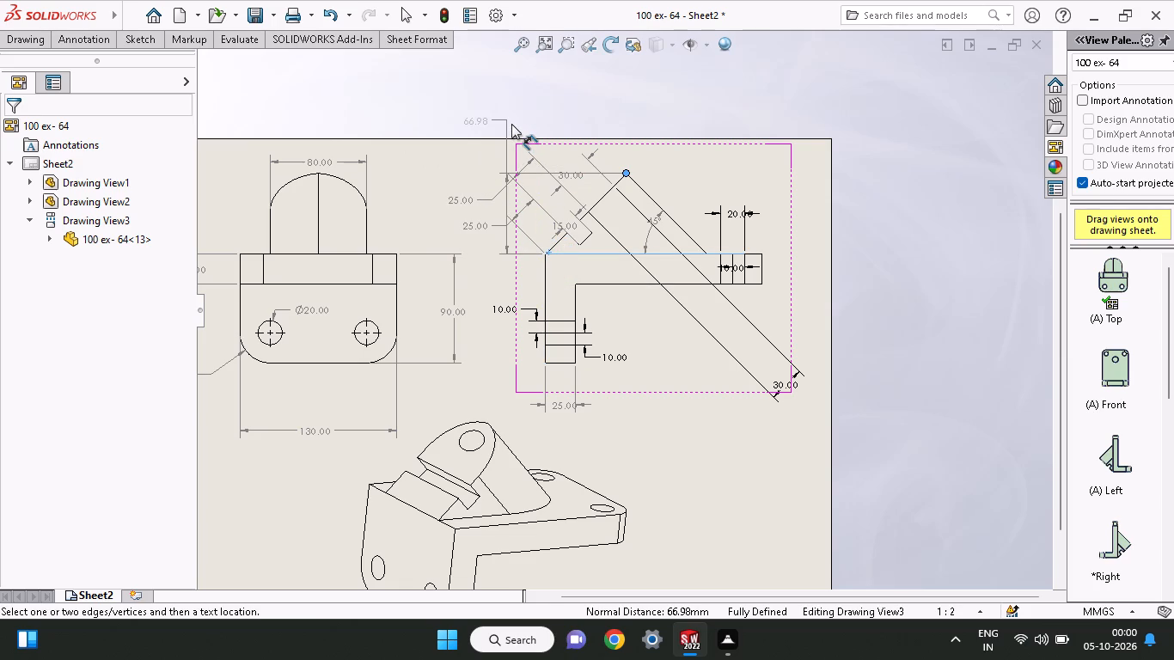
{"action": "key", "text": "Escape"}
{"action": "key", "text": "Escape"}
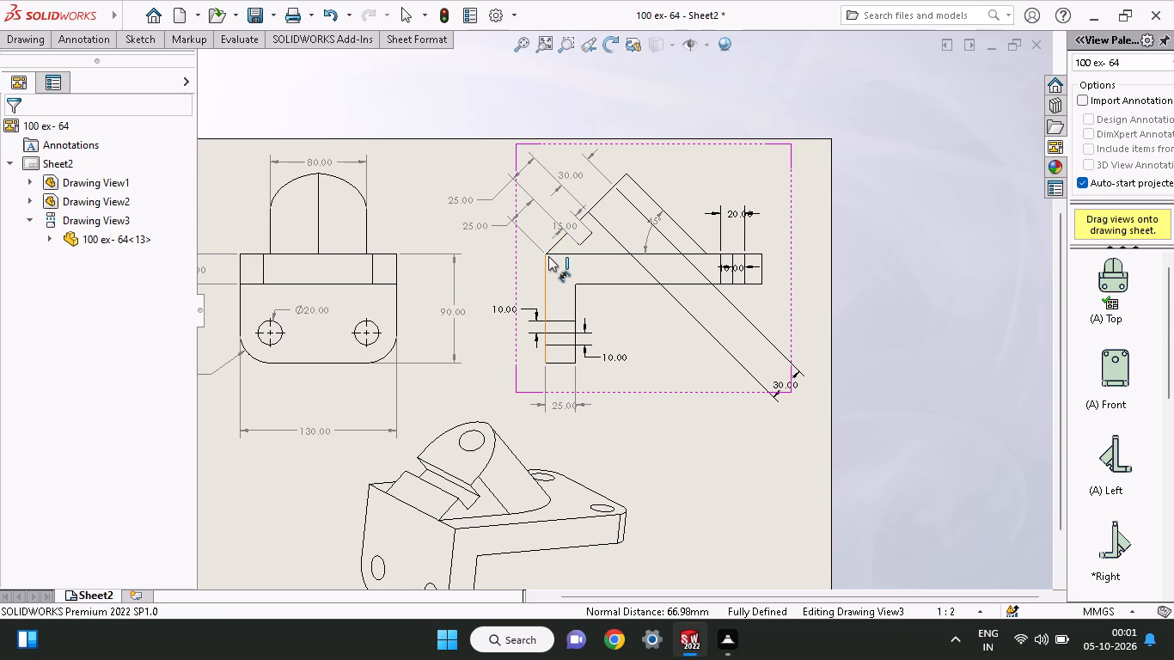
Dimension the aligned distance in the side view from the bracket's outer corner to the angled arm's top corner, placing it beyond the 25.00 dimensions.
{"action": "left_click", "coordinate": [545, 255]}
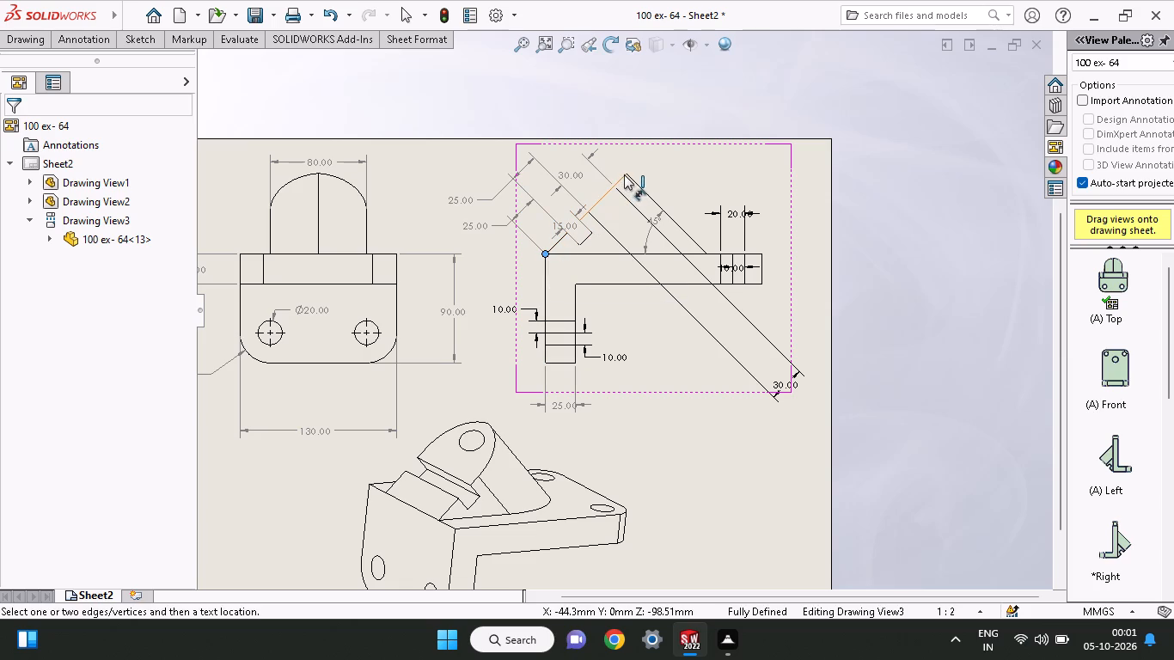
{"action": "left_click", "coordinate": [624, 174]}
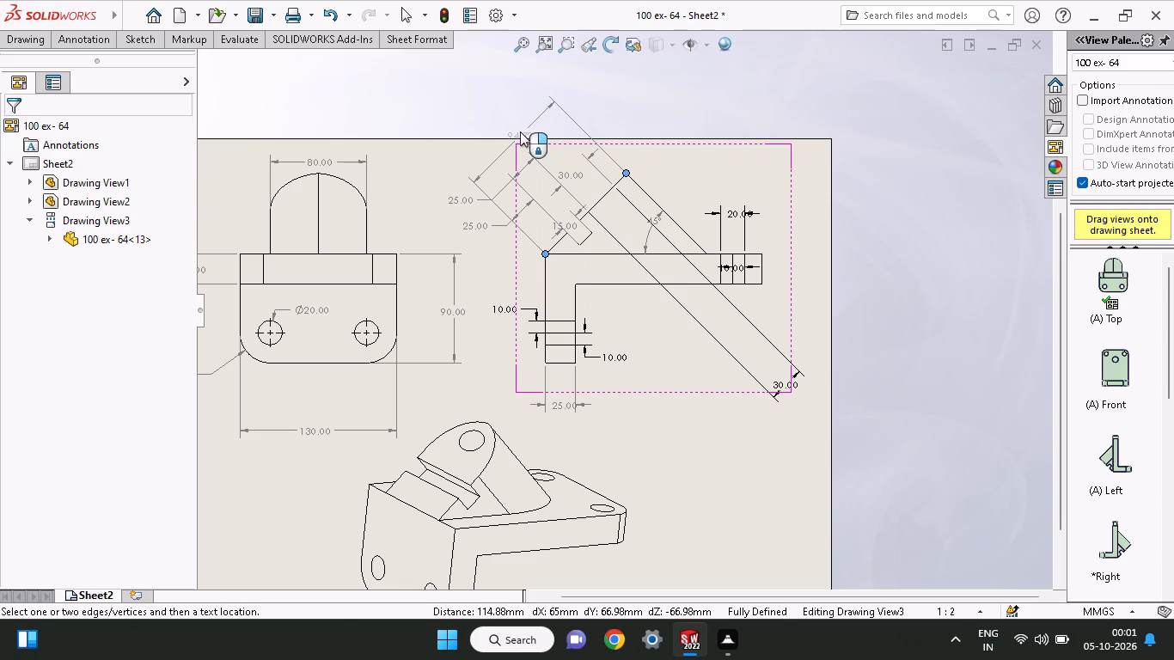
{"action": "left_click", "coordinate": [511, 115]}
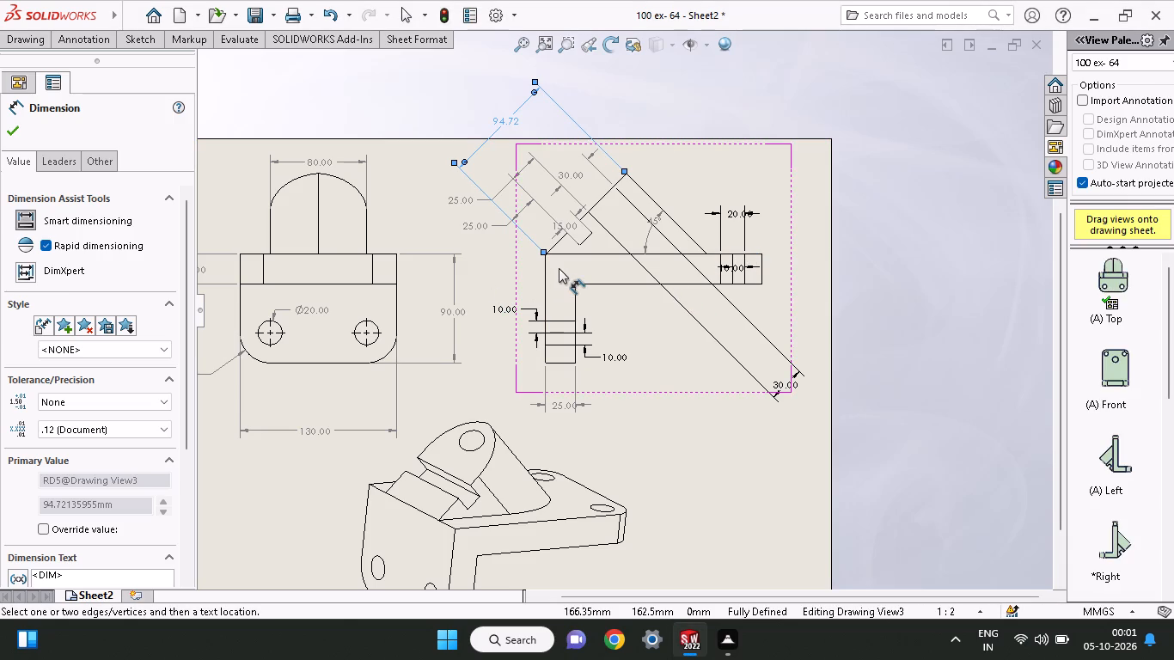
Dimension the full height of the vertical leg in the side view, placing the dimension outside its outer edge.
{"action": "left_click", "coordinate": [544, 363]}
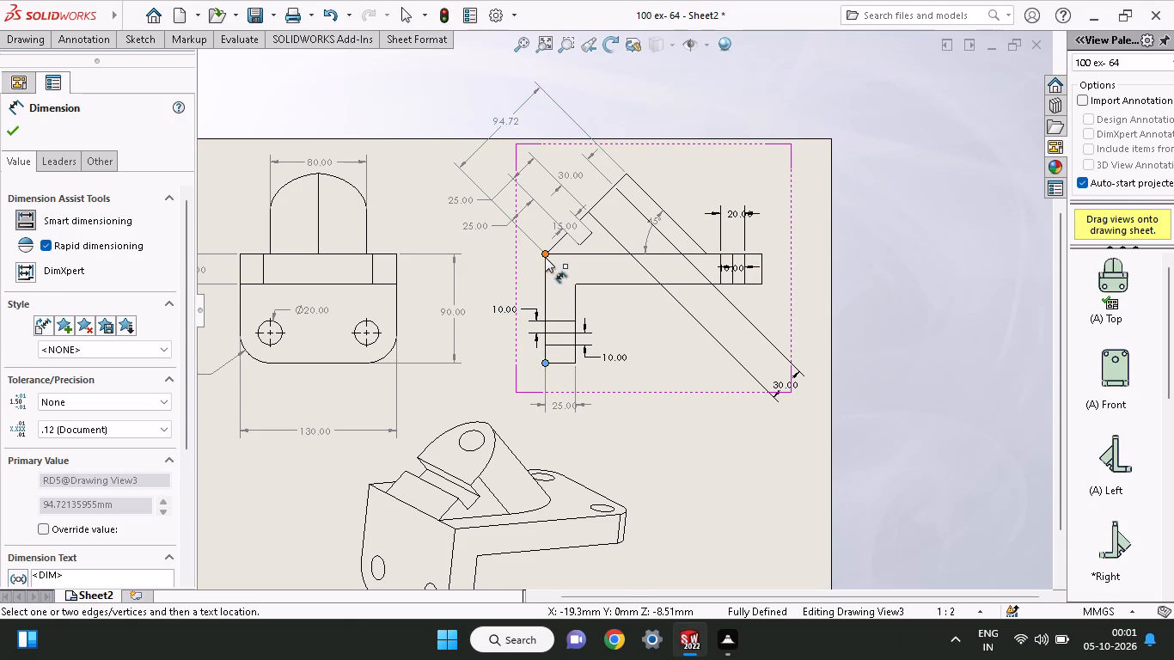
{"action": "left_click", "coordinate": [545, 257]}
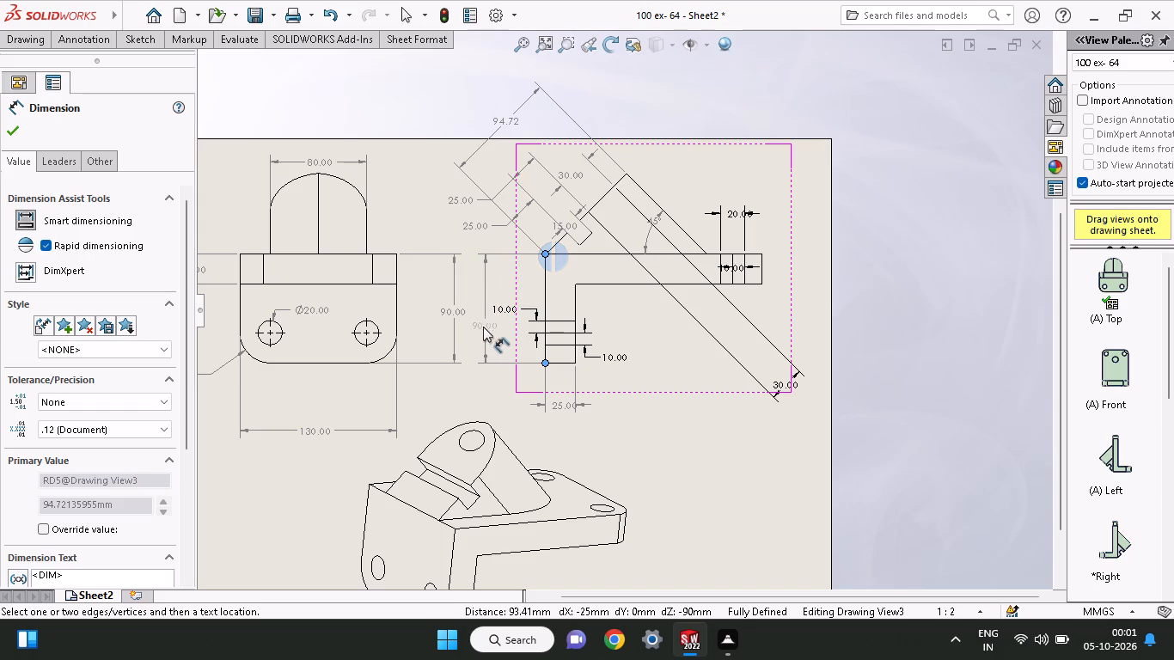
{"action": "left_click", "coordinate": [481, 327]}
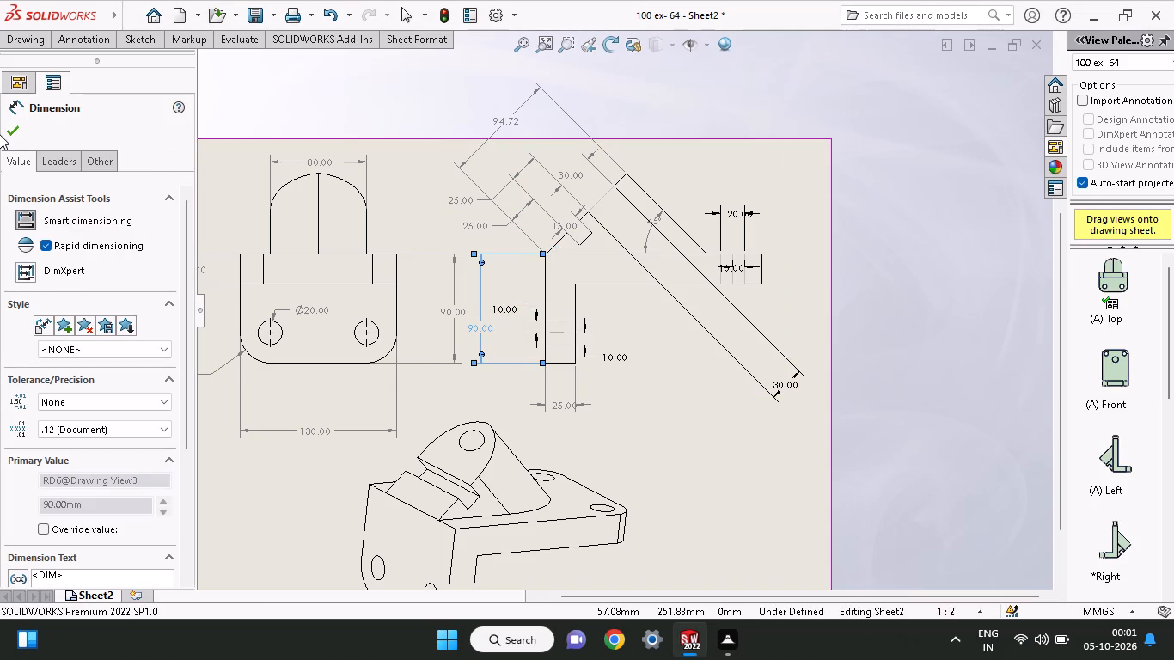
{"action": "left_click", "coordinate": [3, 131]}
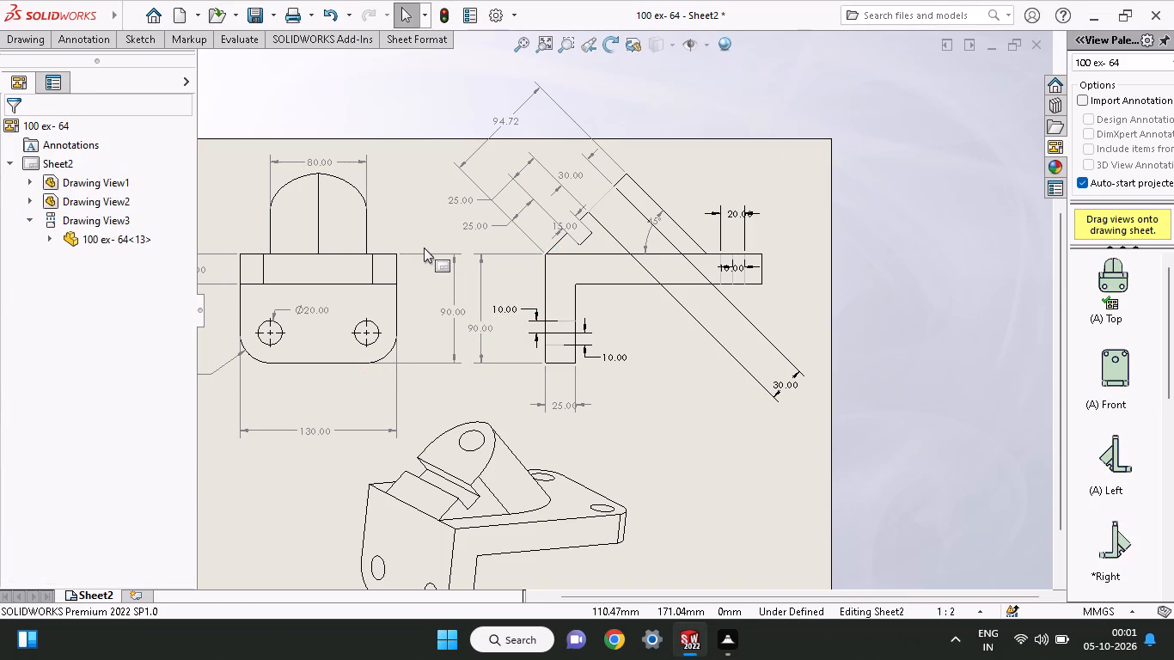
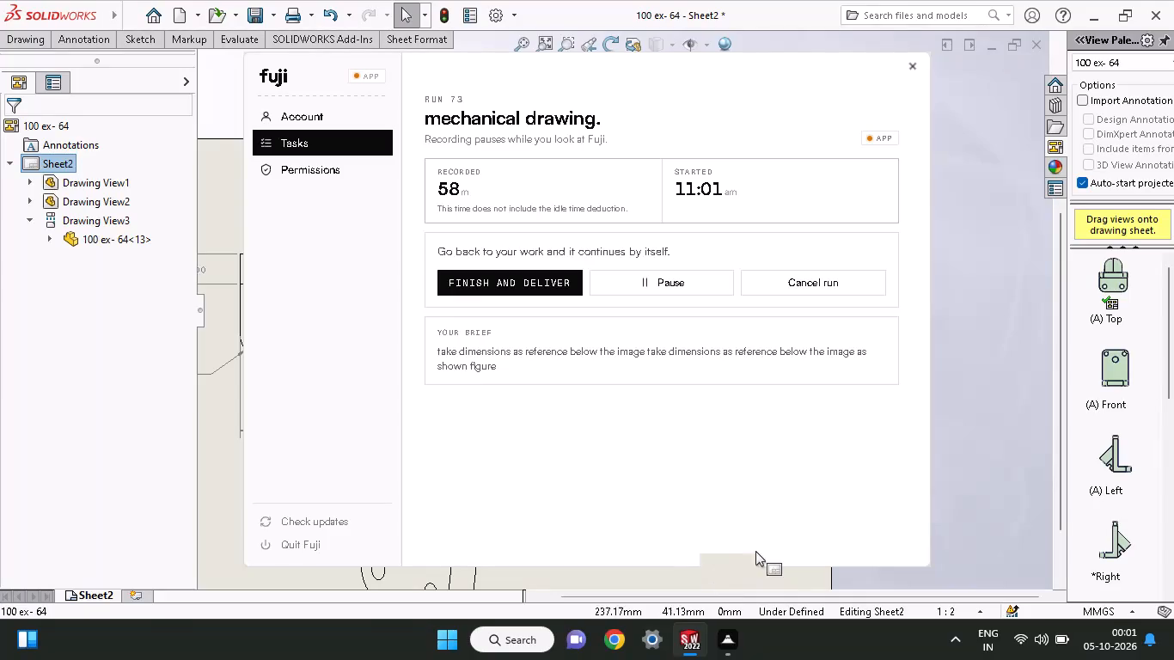
Dimension the diameter of the right-hand hole in the front view, placing the text just above the other hole's diameter dimension.
{"action": "left_click", "coordinate": [982, 397]}
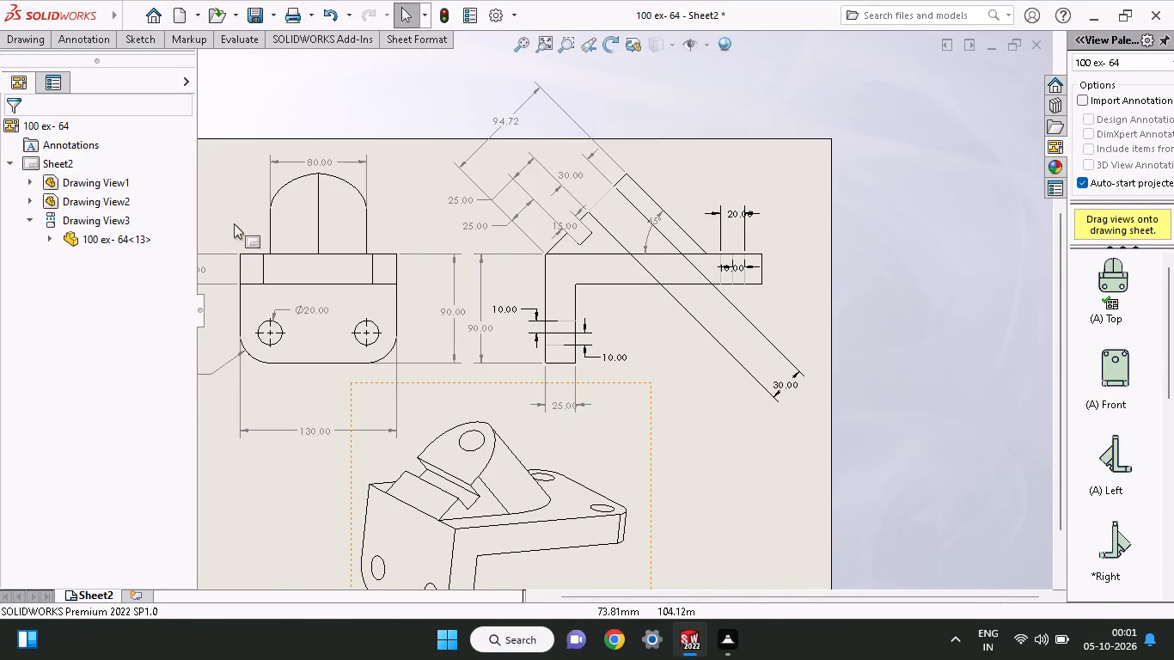
{"action": "left_click", "coordinate": [142, 45]}
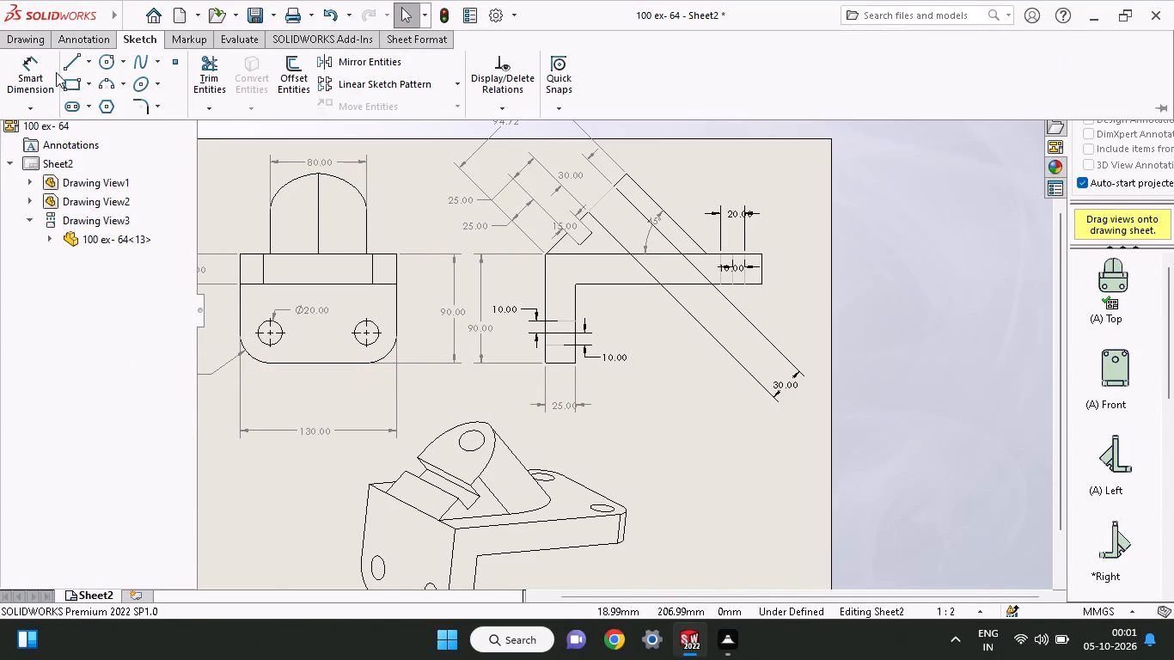
{"action": "left_click", "coordinate": [34, 72]}
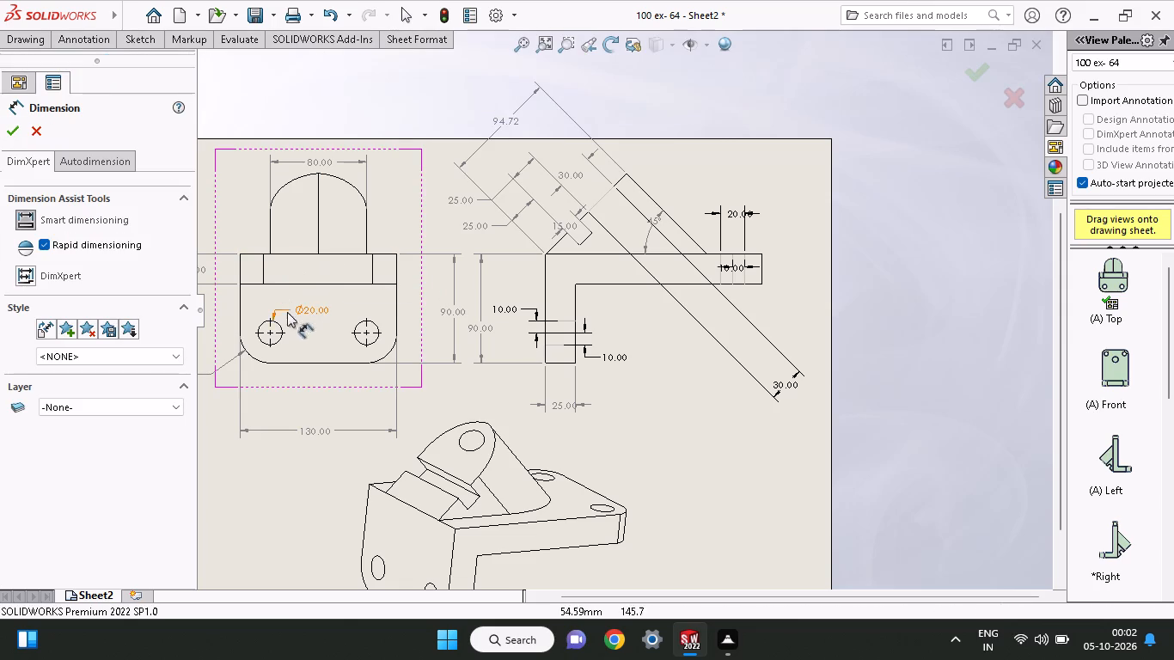
{"action": "left_click", "coordinate": [376, 340]}
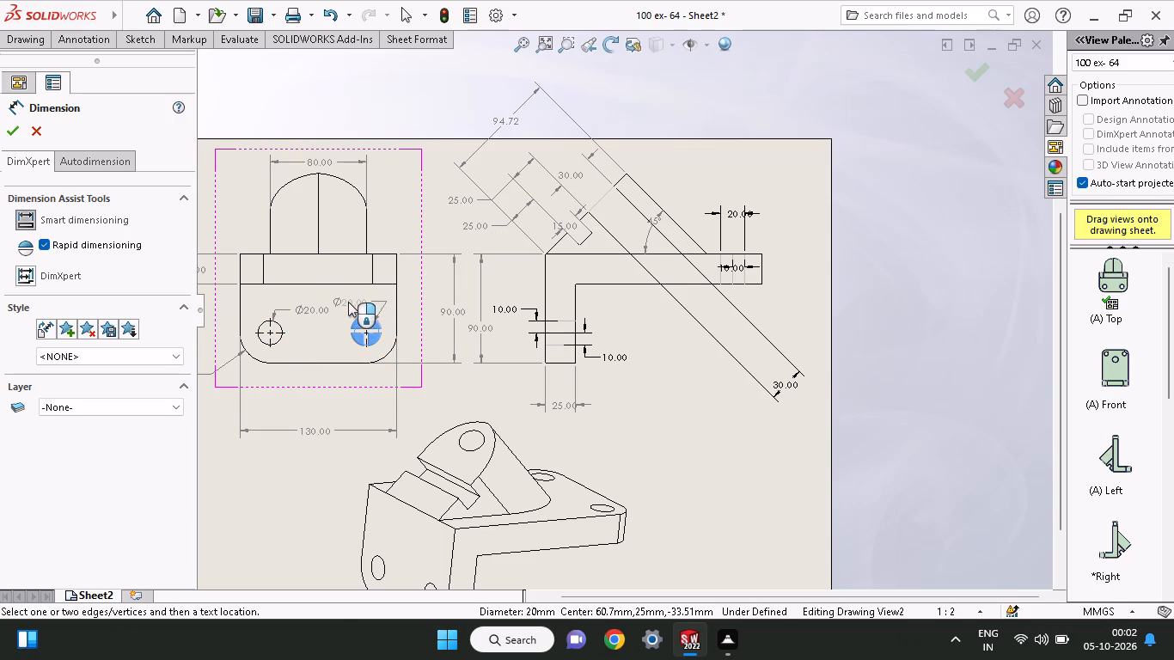
{"action": "left_click", "coordinate": [315, 296]}
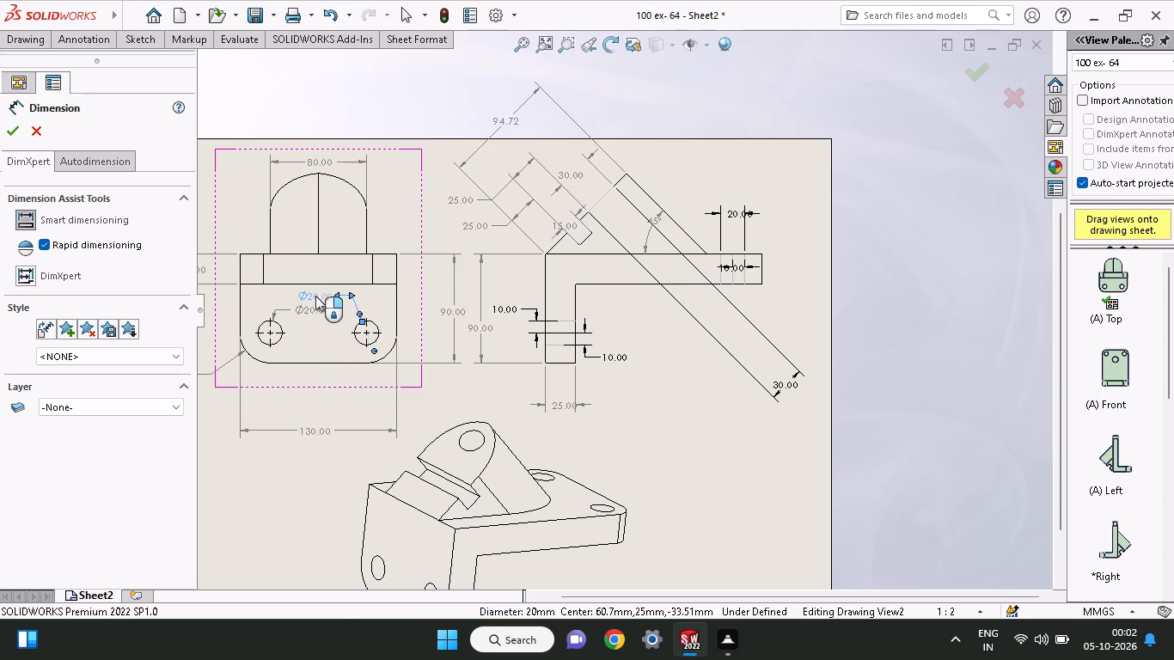
{"action": "left_click", "coordinate": [10, 132]}
Dimension the radius of the lower right rounded corner in the front view, placing the text just below the bottom edge.
{"action": "left_click", "coordinate": [132, 34]}
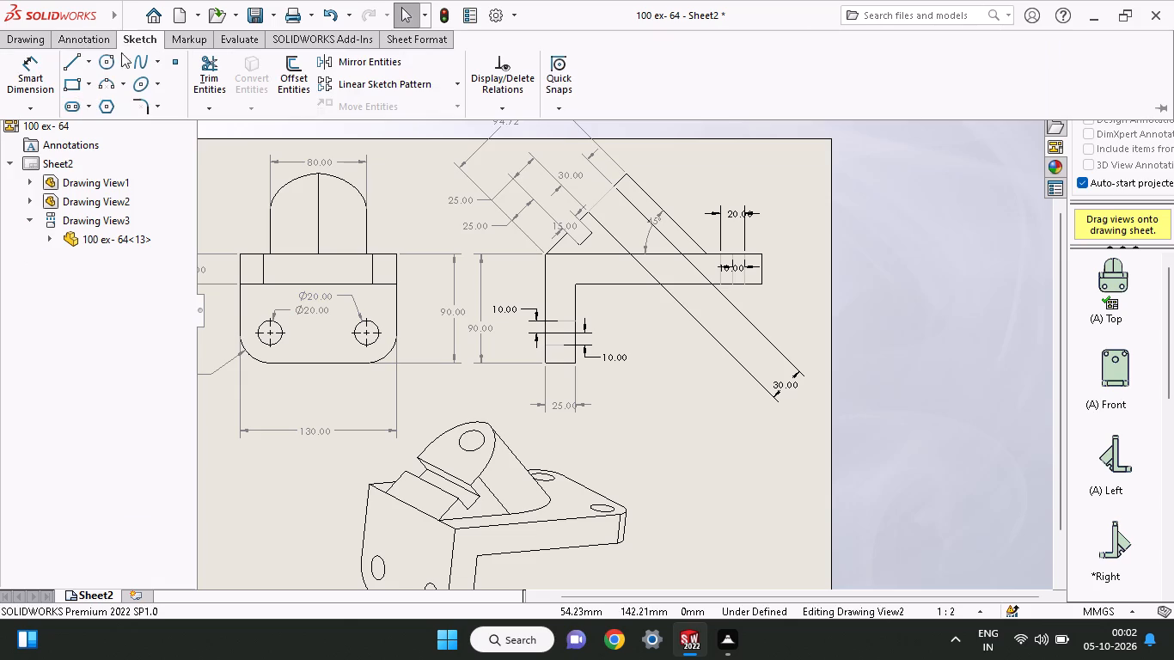
{"action": "left_click", "coordinate": [7, 81]}
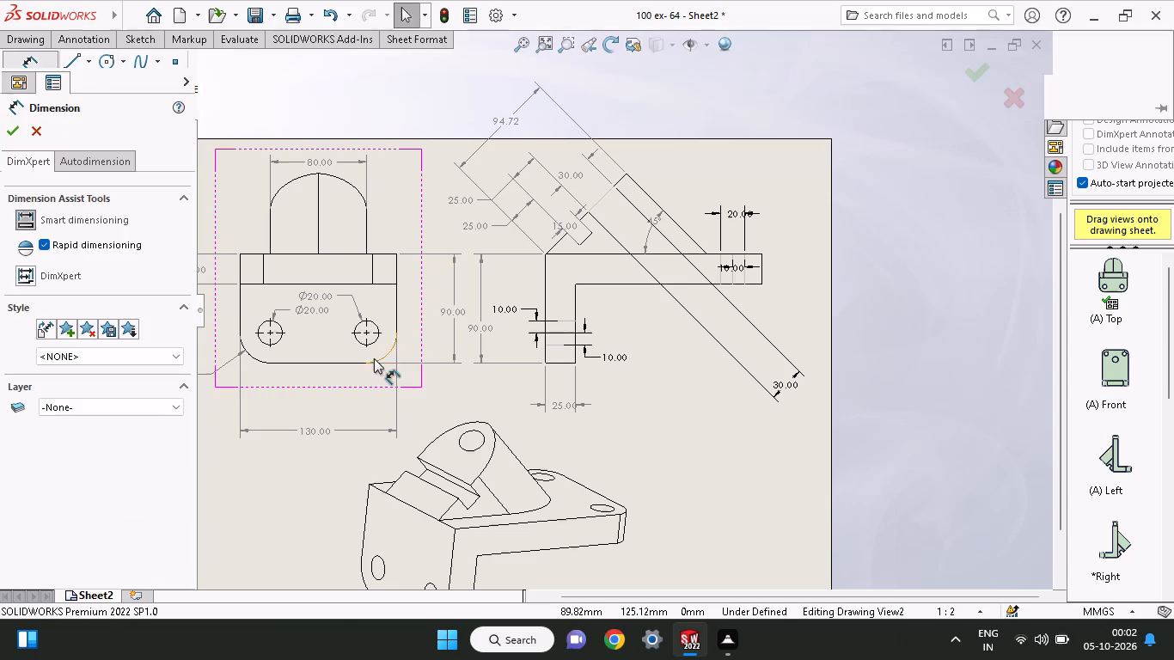
{"action": "left_click", "coordinate": [388, 355]}
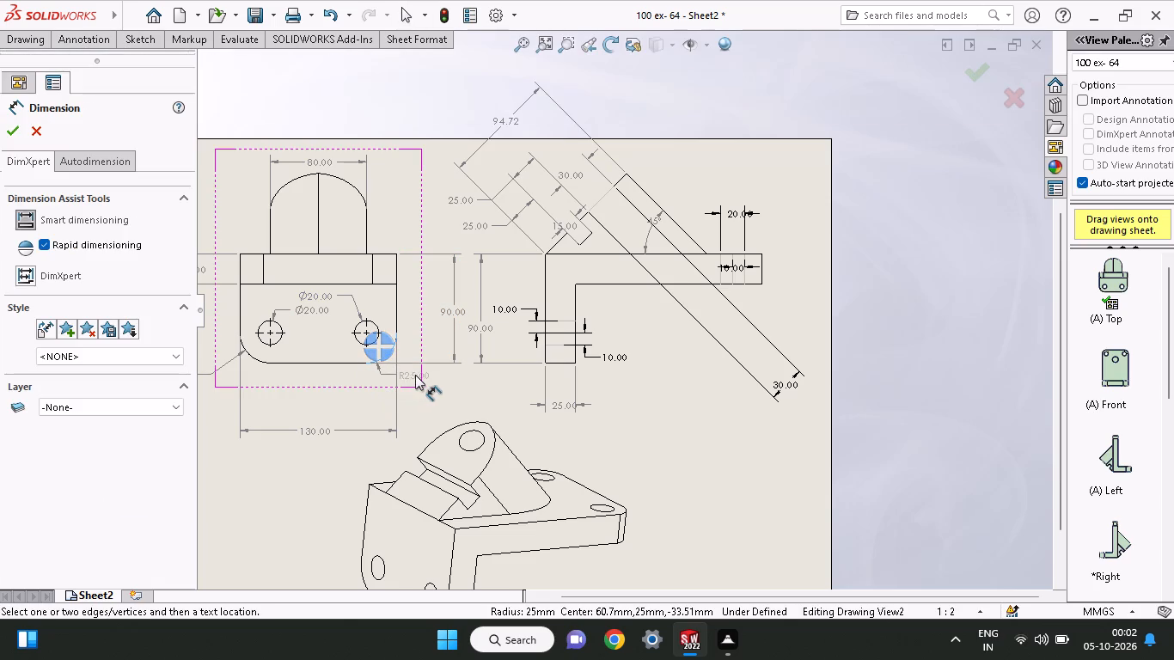
{"action": "left_click", "coordinate": [390, 382]}
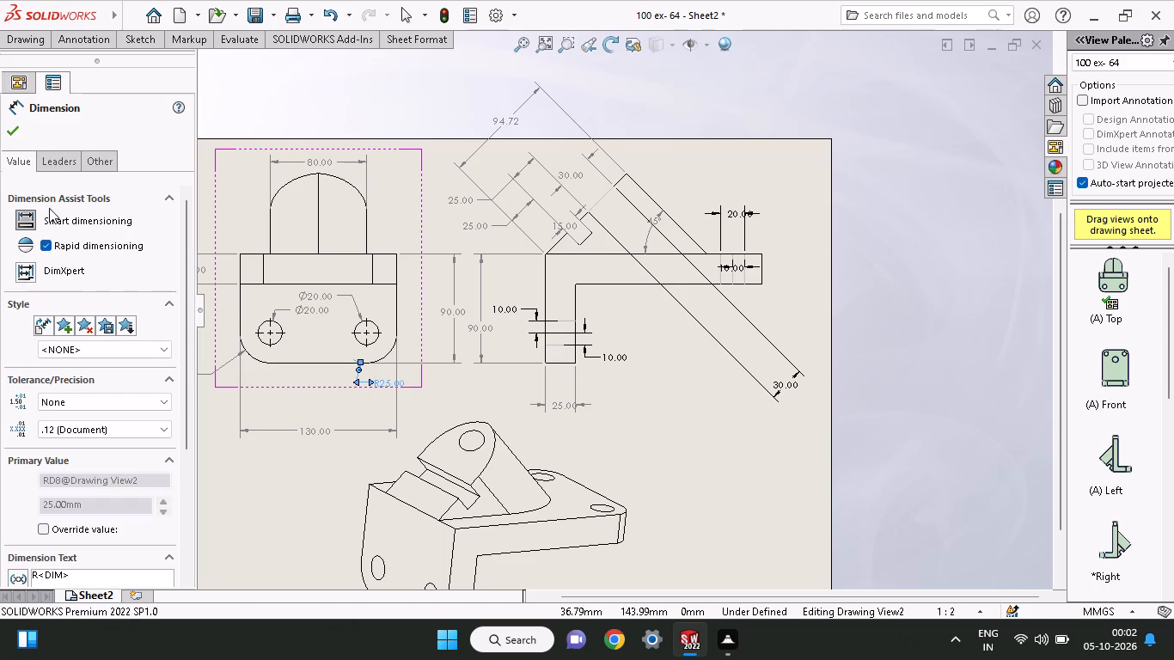
{"action": "left_click", "coordinate": [20, 125]}
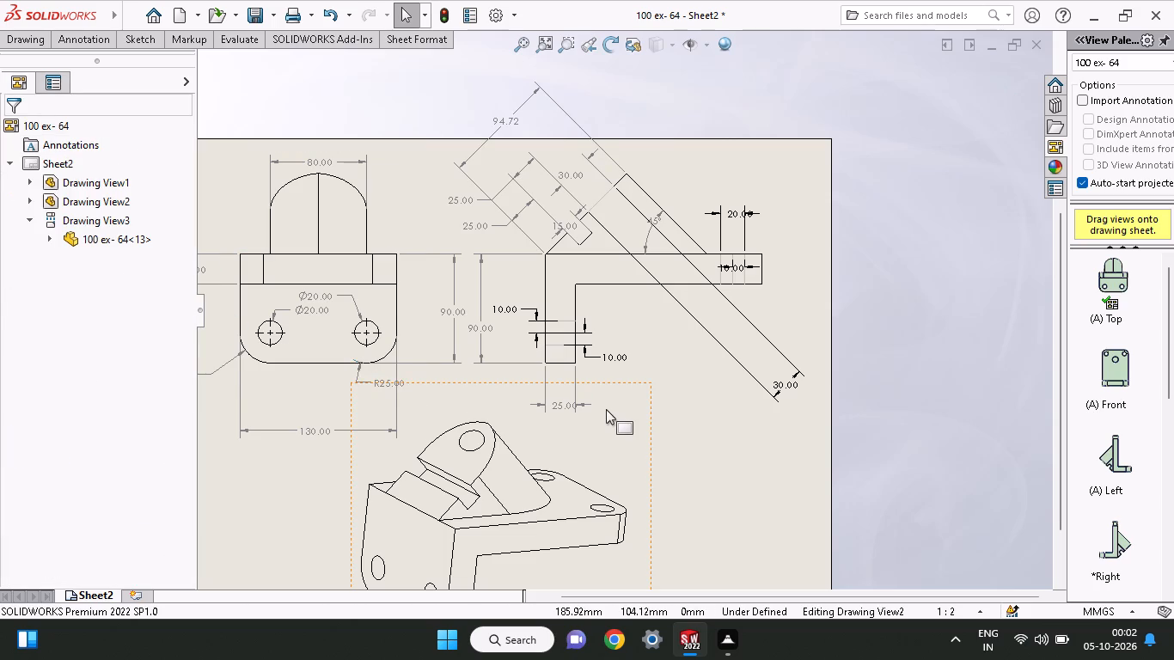
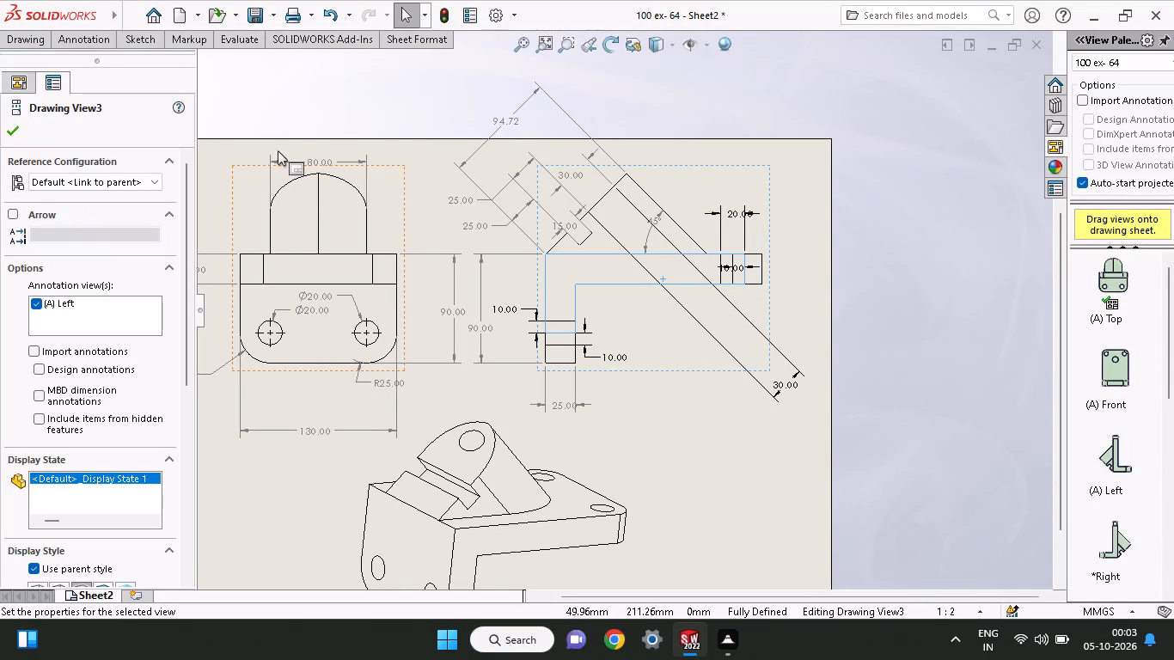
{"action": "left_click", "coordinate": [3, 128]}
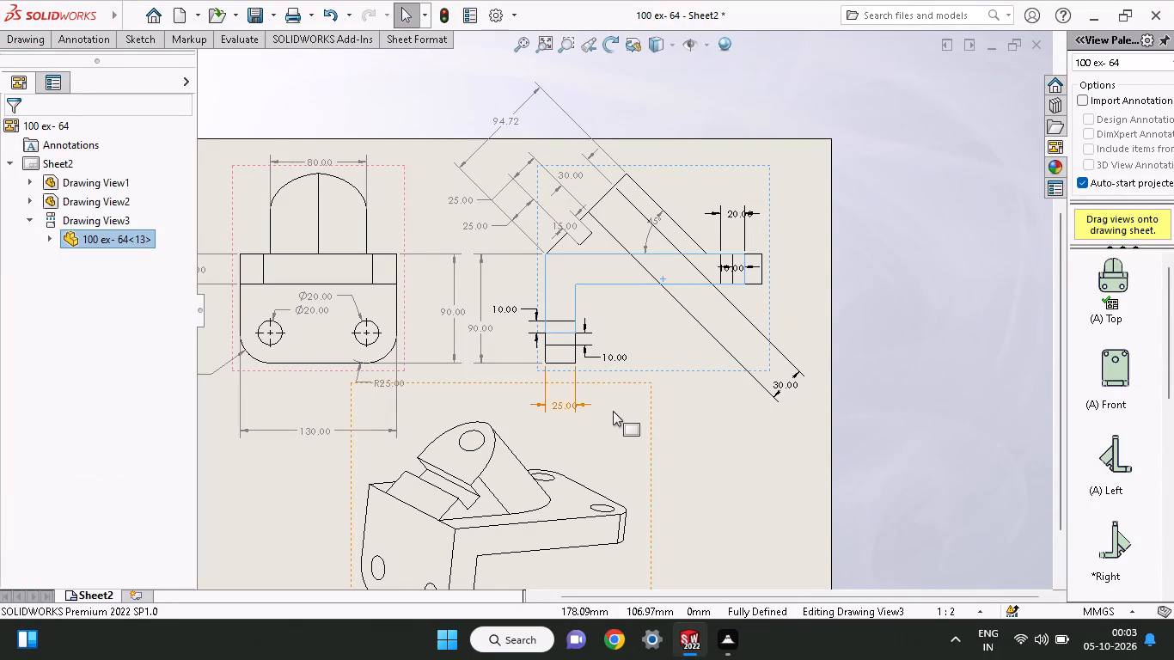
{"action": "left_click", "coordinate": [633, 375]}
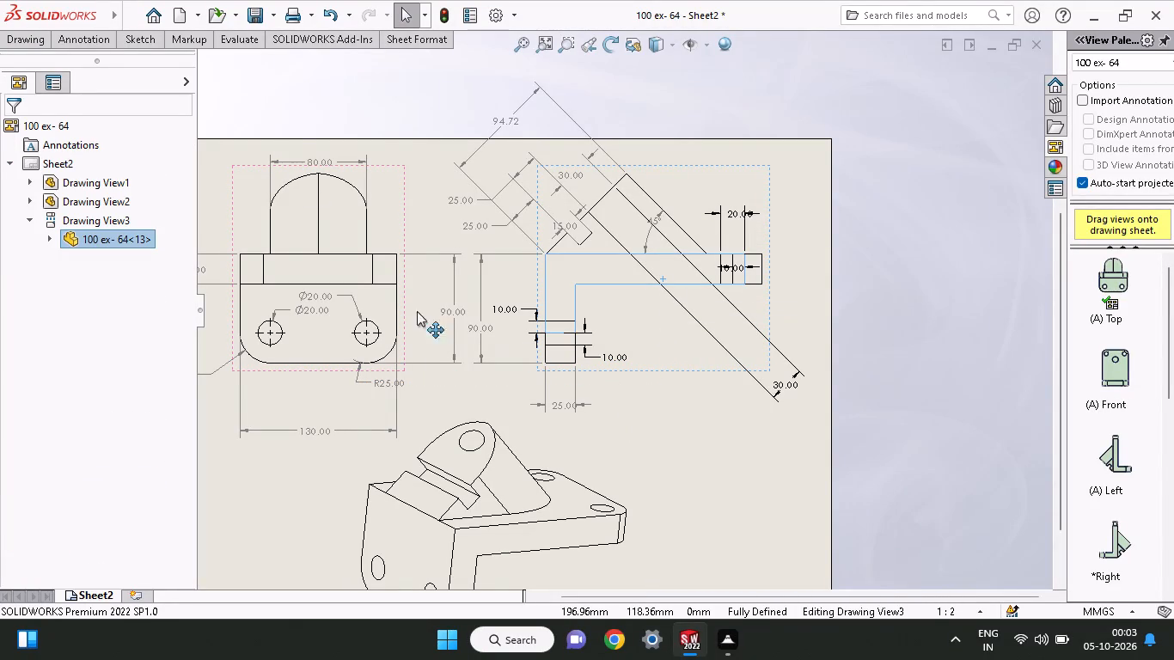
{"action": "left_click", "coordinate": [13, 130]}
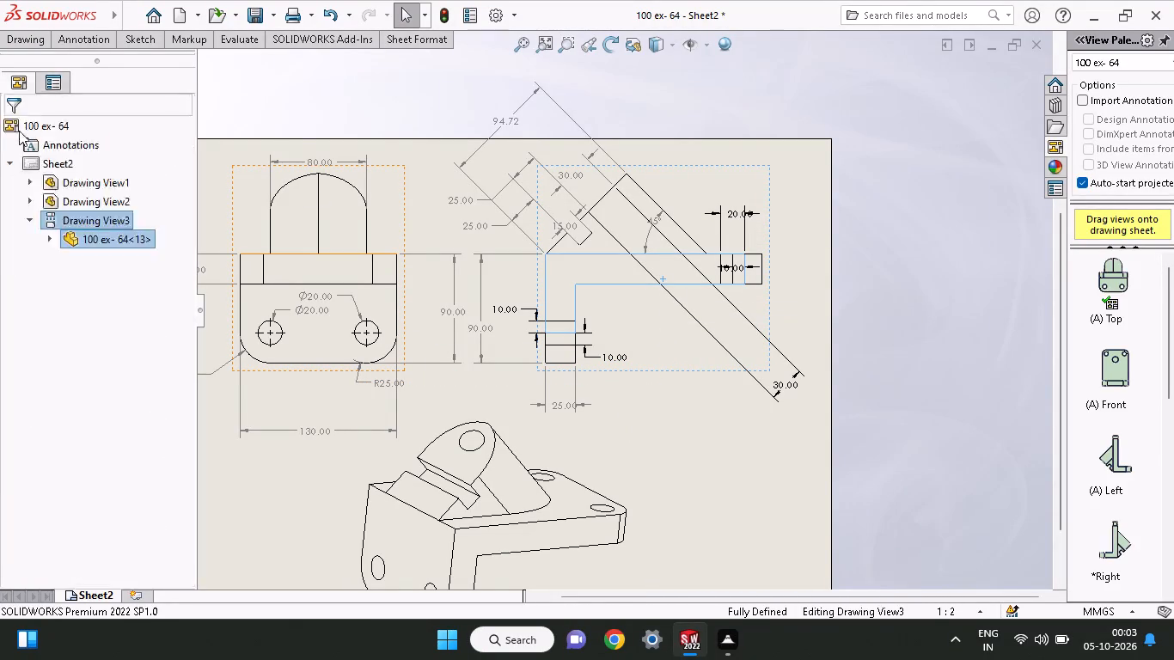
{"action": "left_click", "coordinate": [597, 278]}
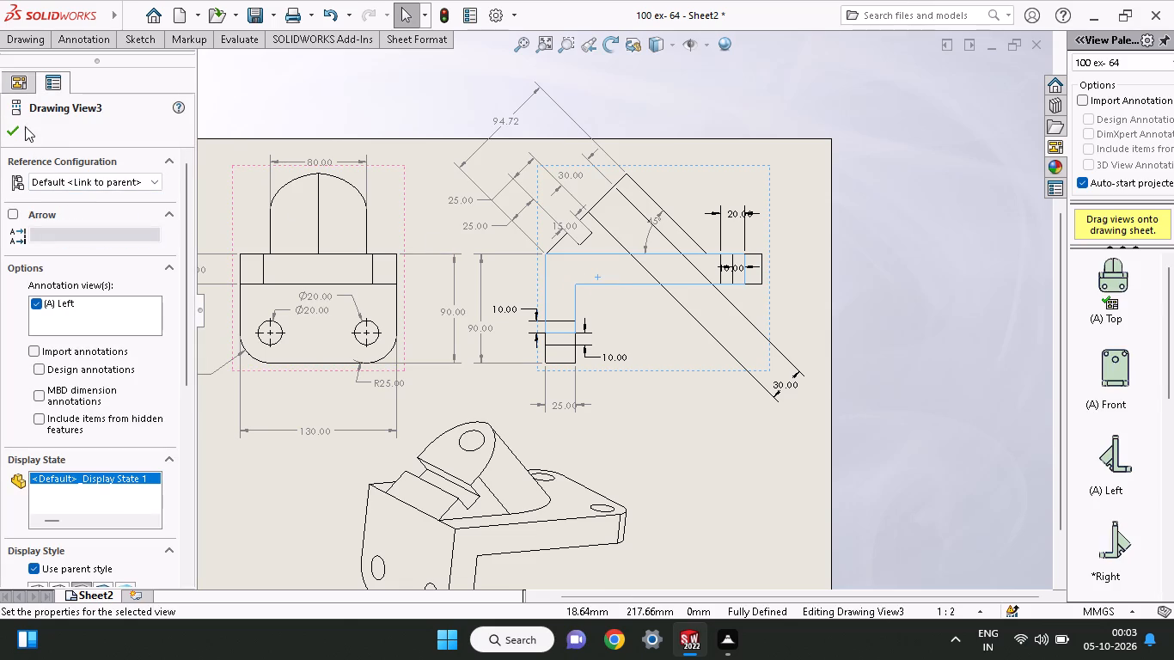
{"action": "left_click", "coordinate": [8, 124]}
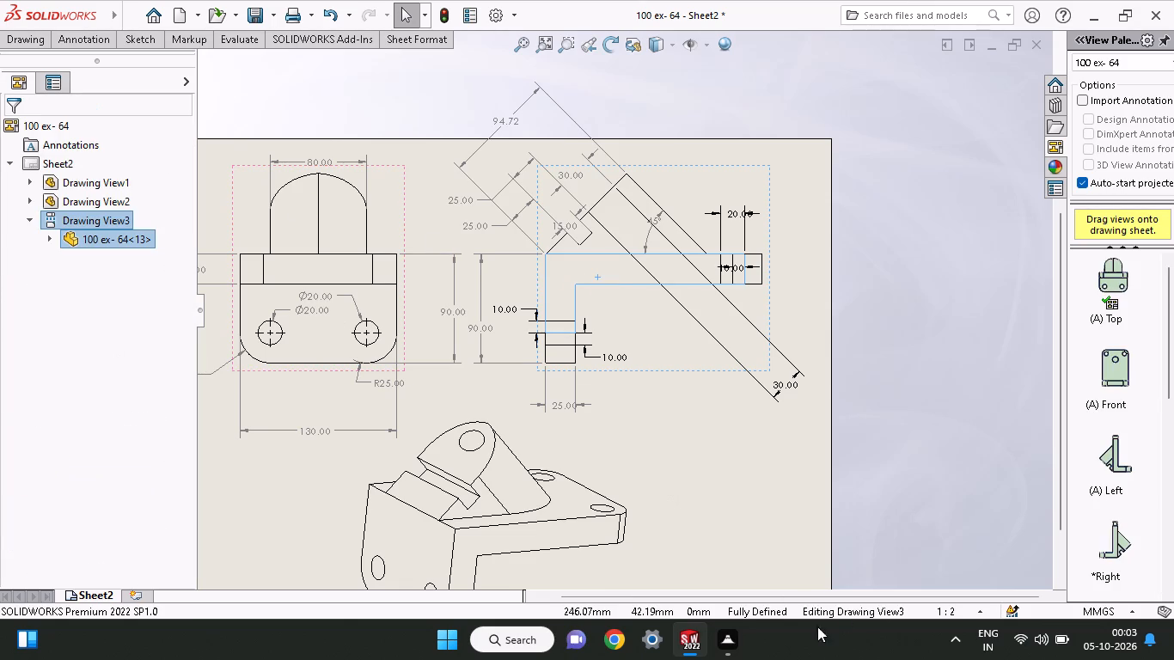
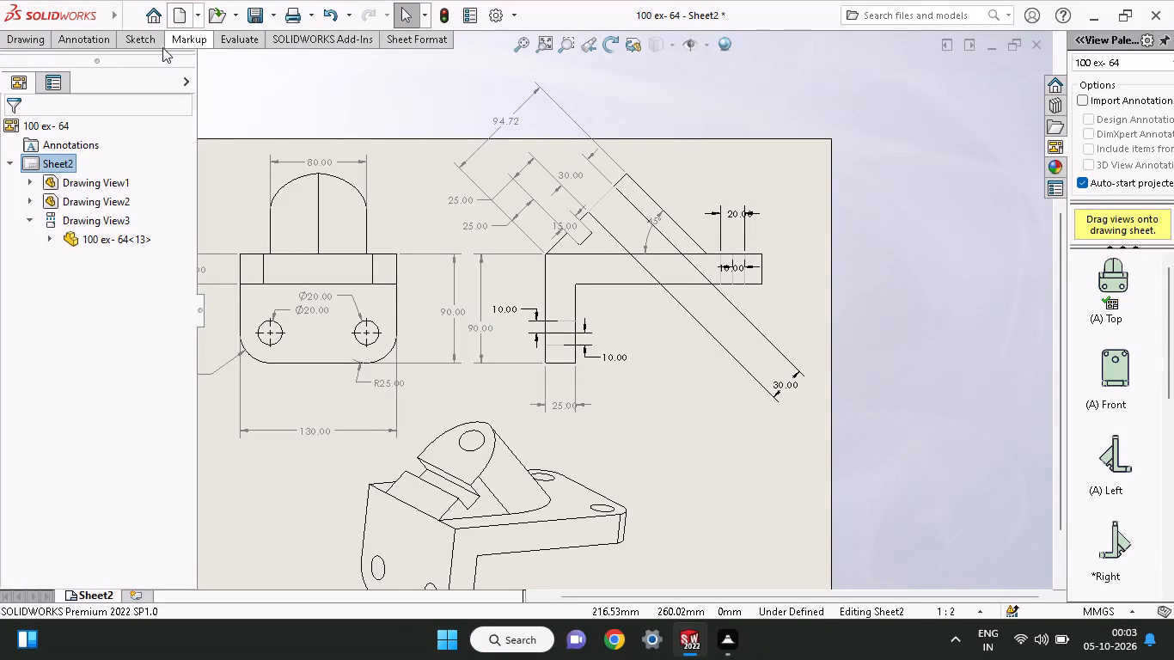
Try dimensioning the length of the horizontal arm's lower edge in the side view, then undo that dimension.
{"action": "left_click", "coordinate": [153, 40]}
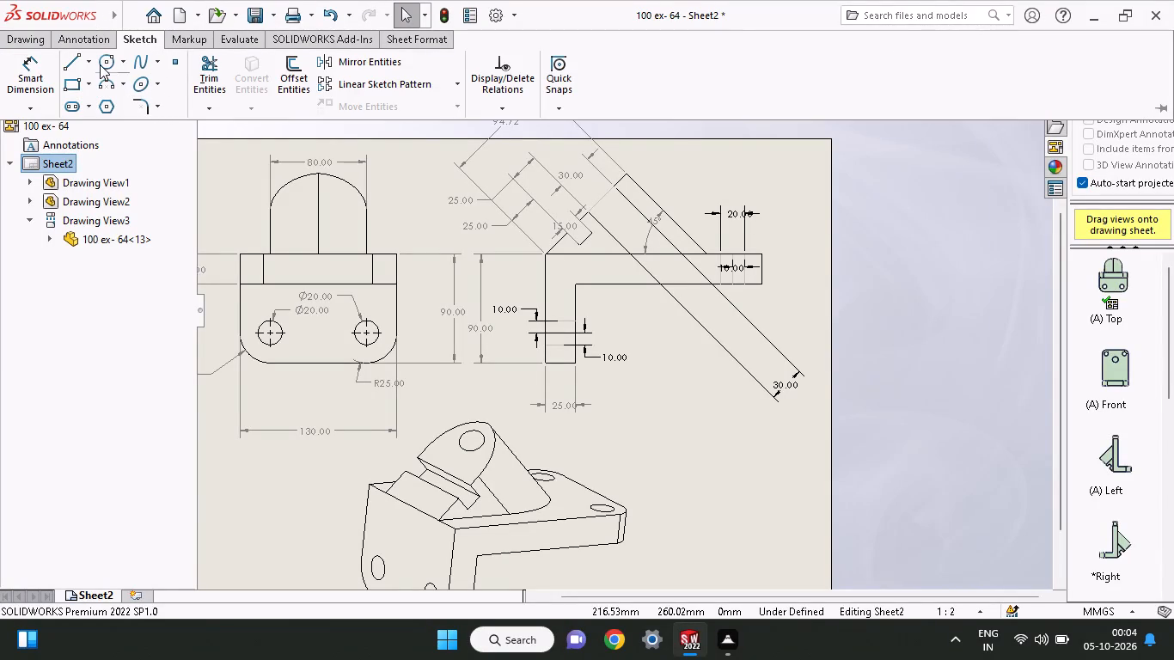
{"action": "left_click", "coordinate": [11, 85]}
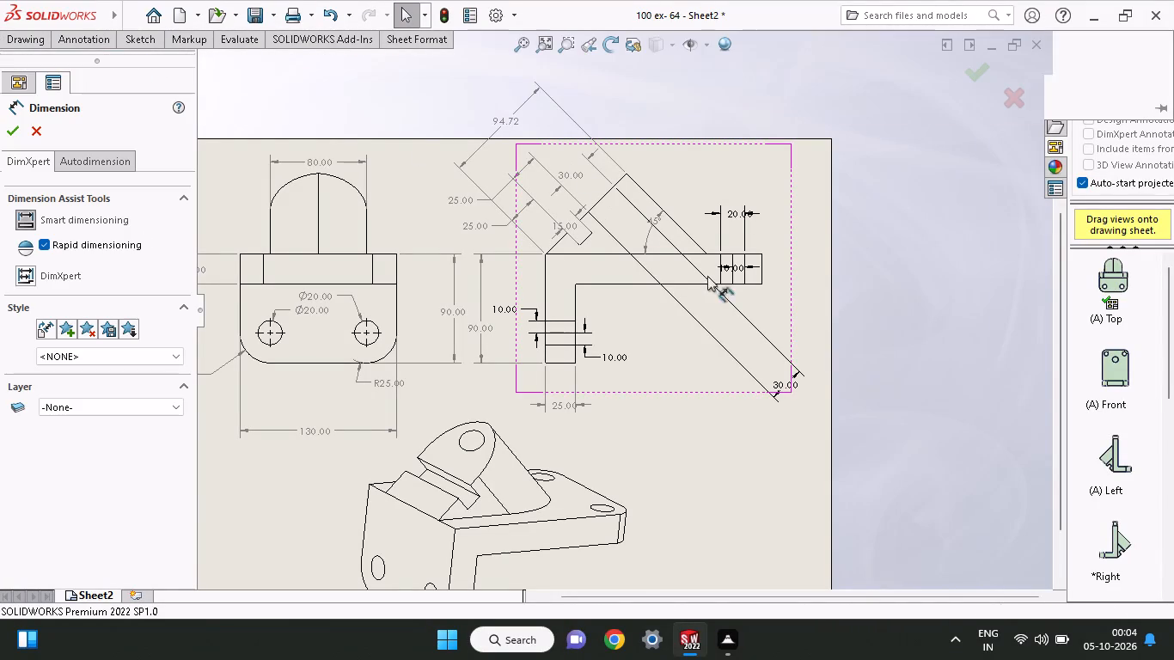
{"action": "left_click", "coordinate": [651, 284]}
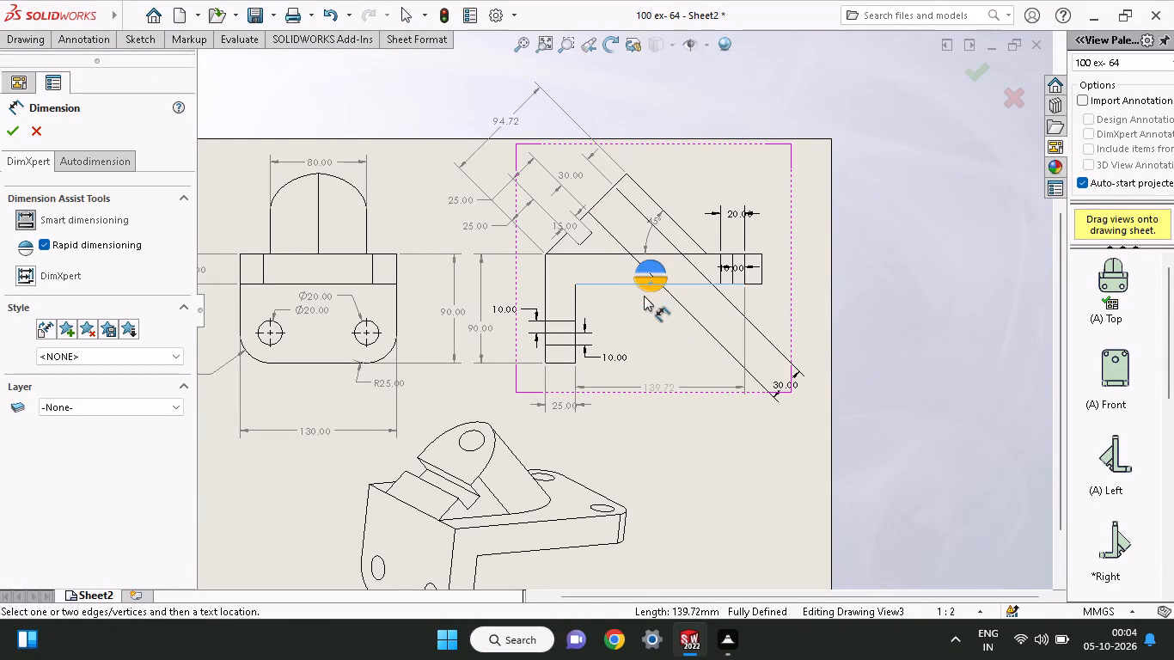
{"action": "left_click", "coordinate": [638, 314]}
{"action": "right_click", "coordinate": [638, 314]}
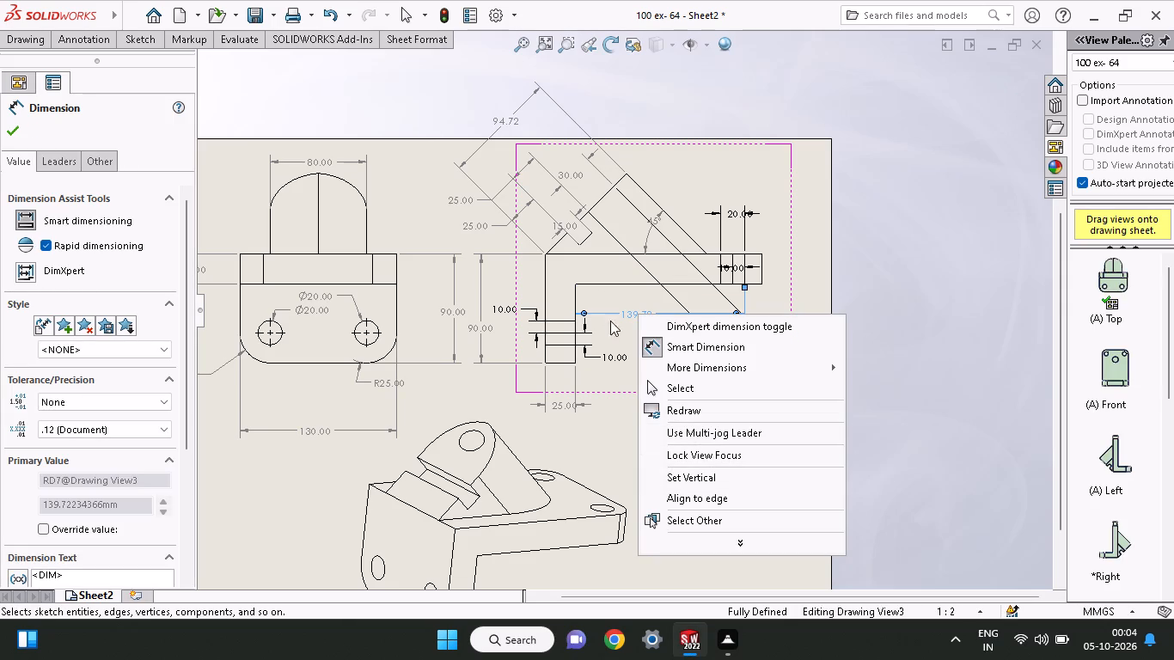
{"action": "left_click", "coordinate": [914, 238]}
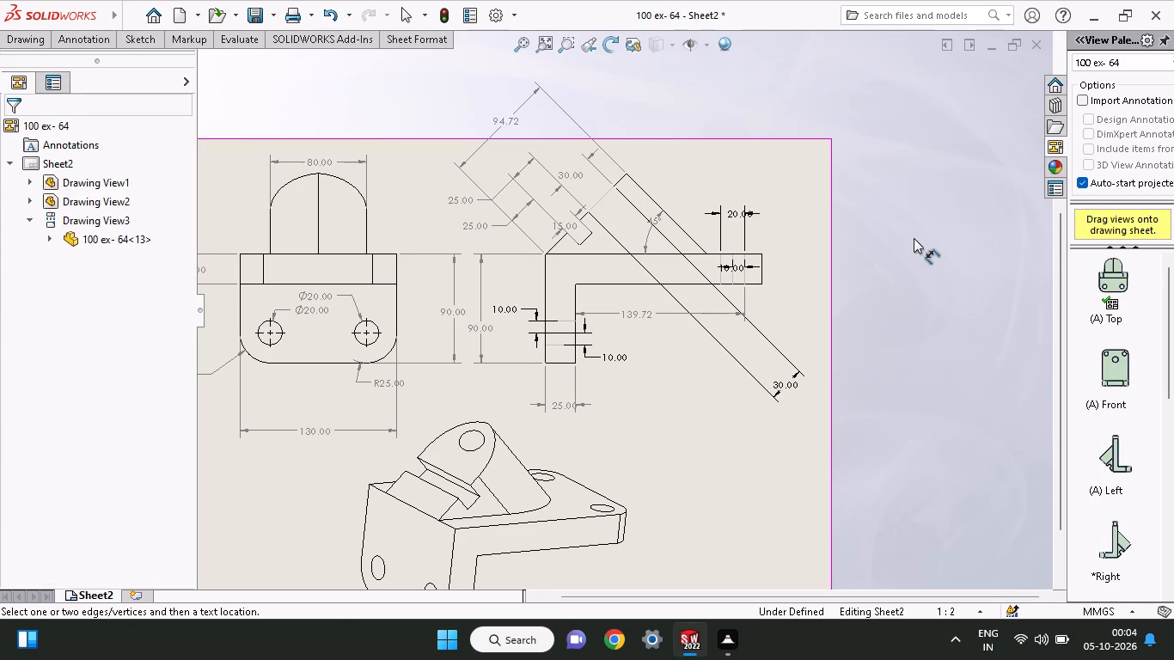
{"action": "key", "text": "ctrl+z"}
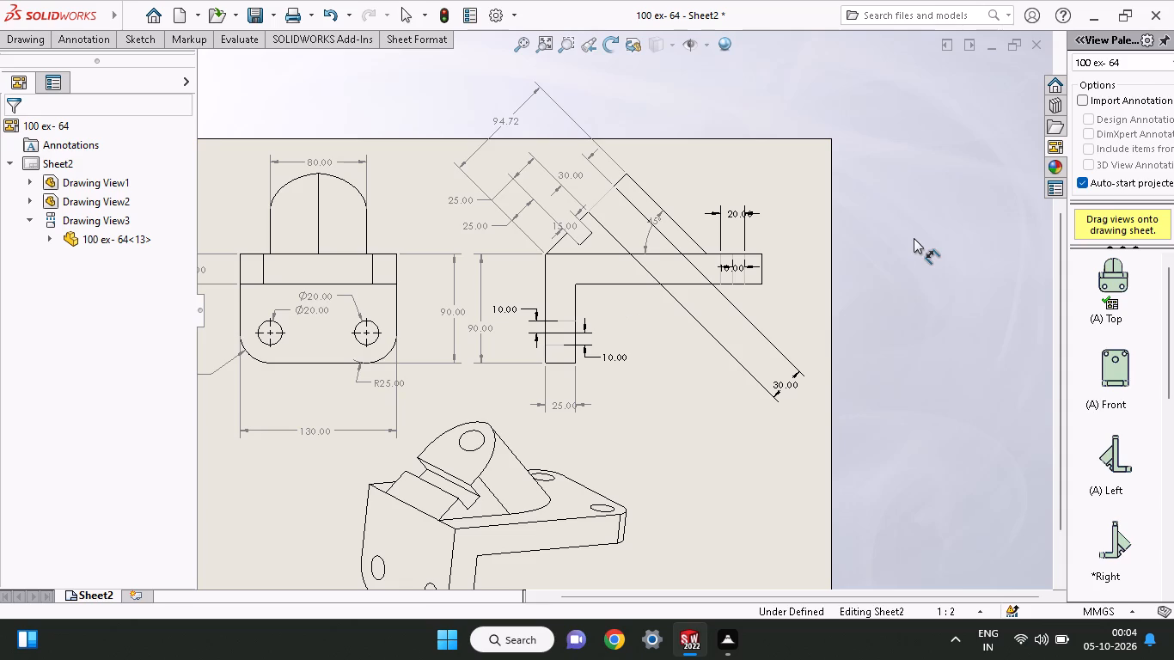